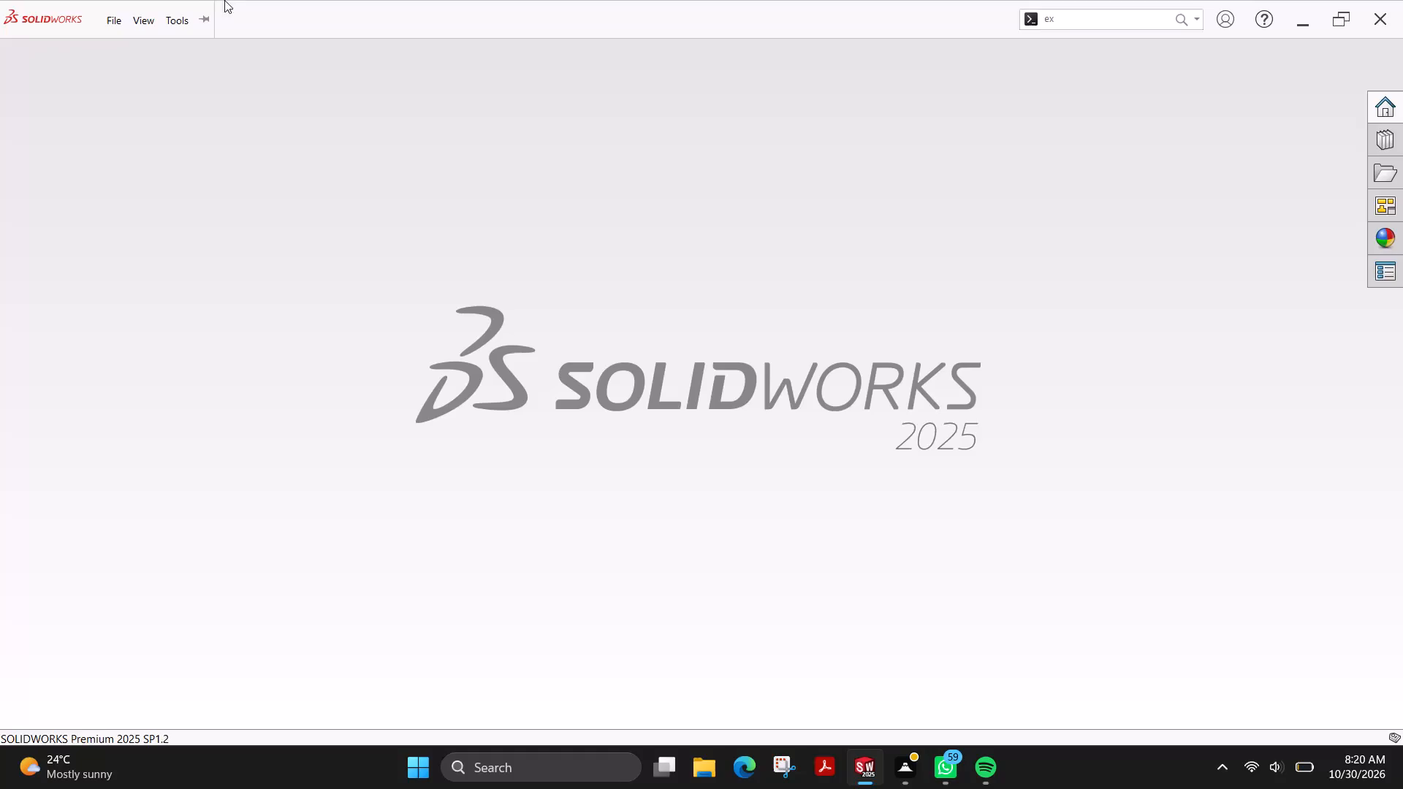
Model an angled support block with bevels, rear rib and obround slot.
Create a new part document.
click(109, 341)
click(161, 22)
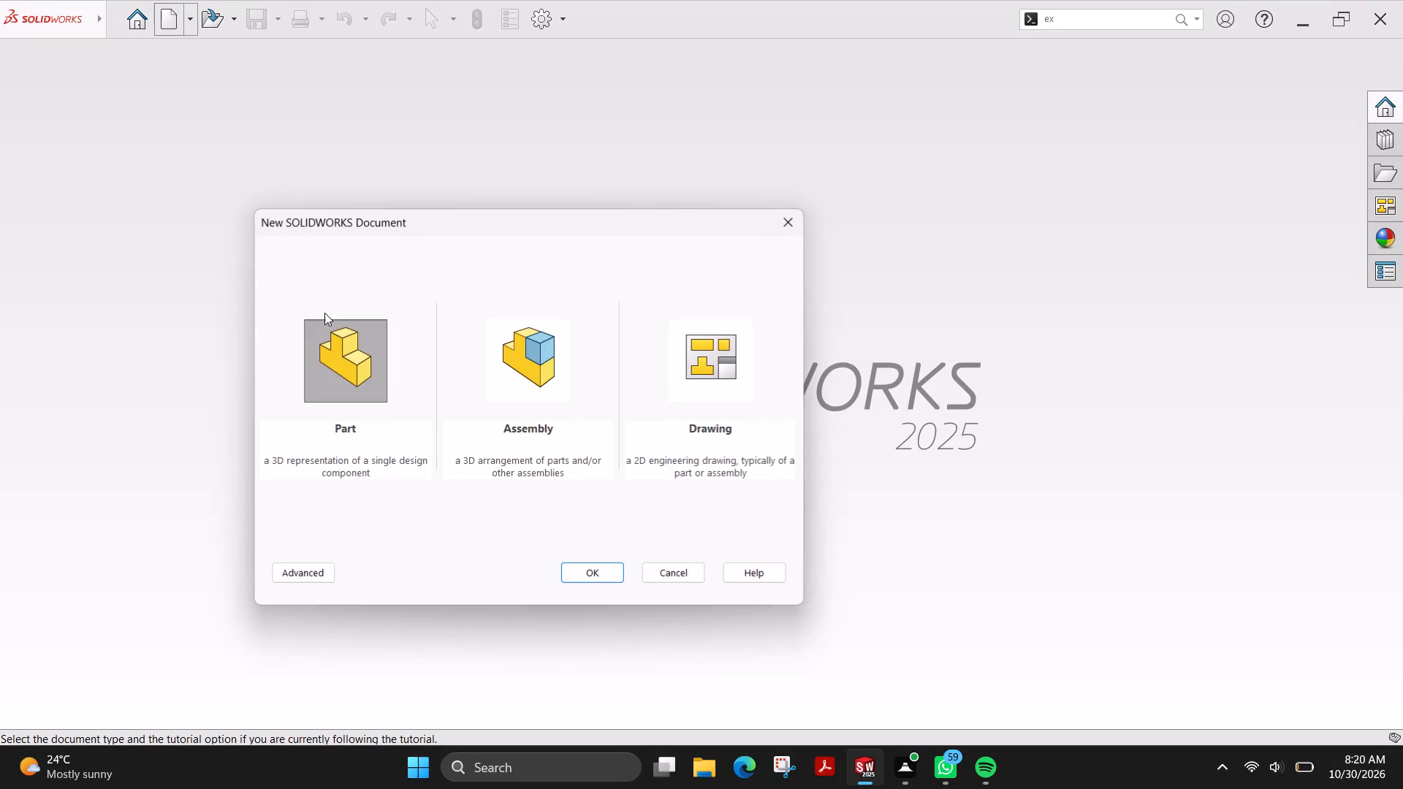
click(582, 576)
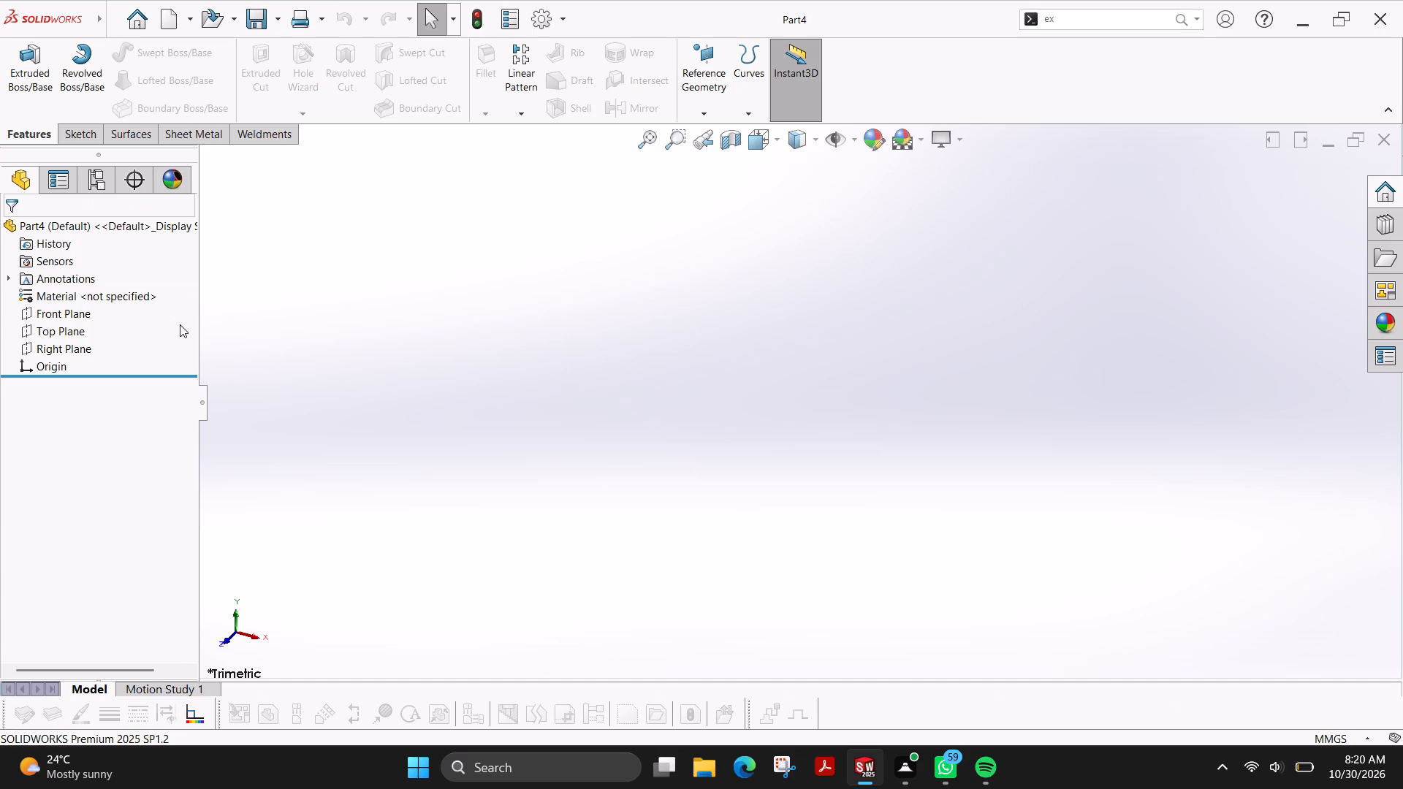
Start a new sketch on the Right Plane.
click(84, 131)
click(26, 66)
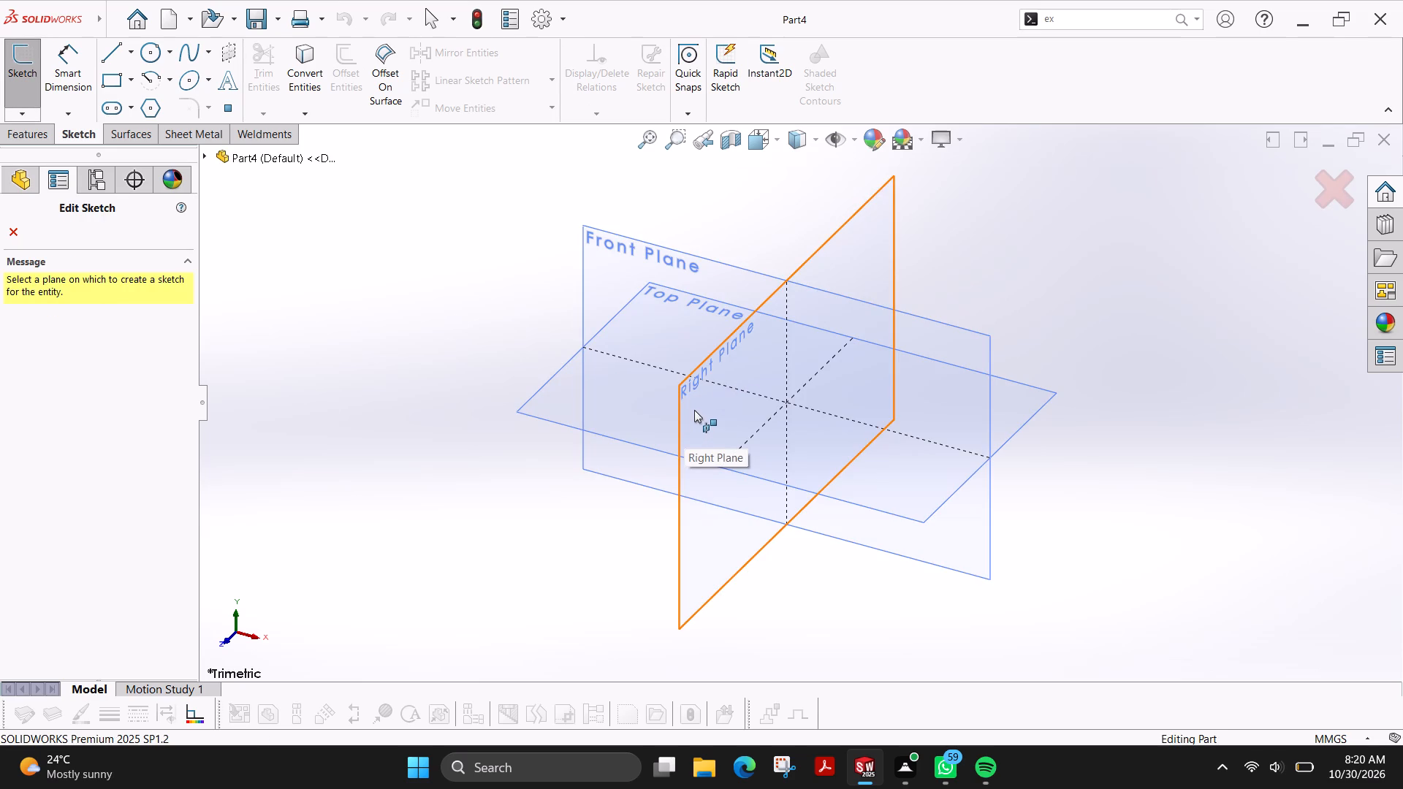
click(694, 410)
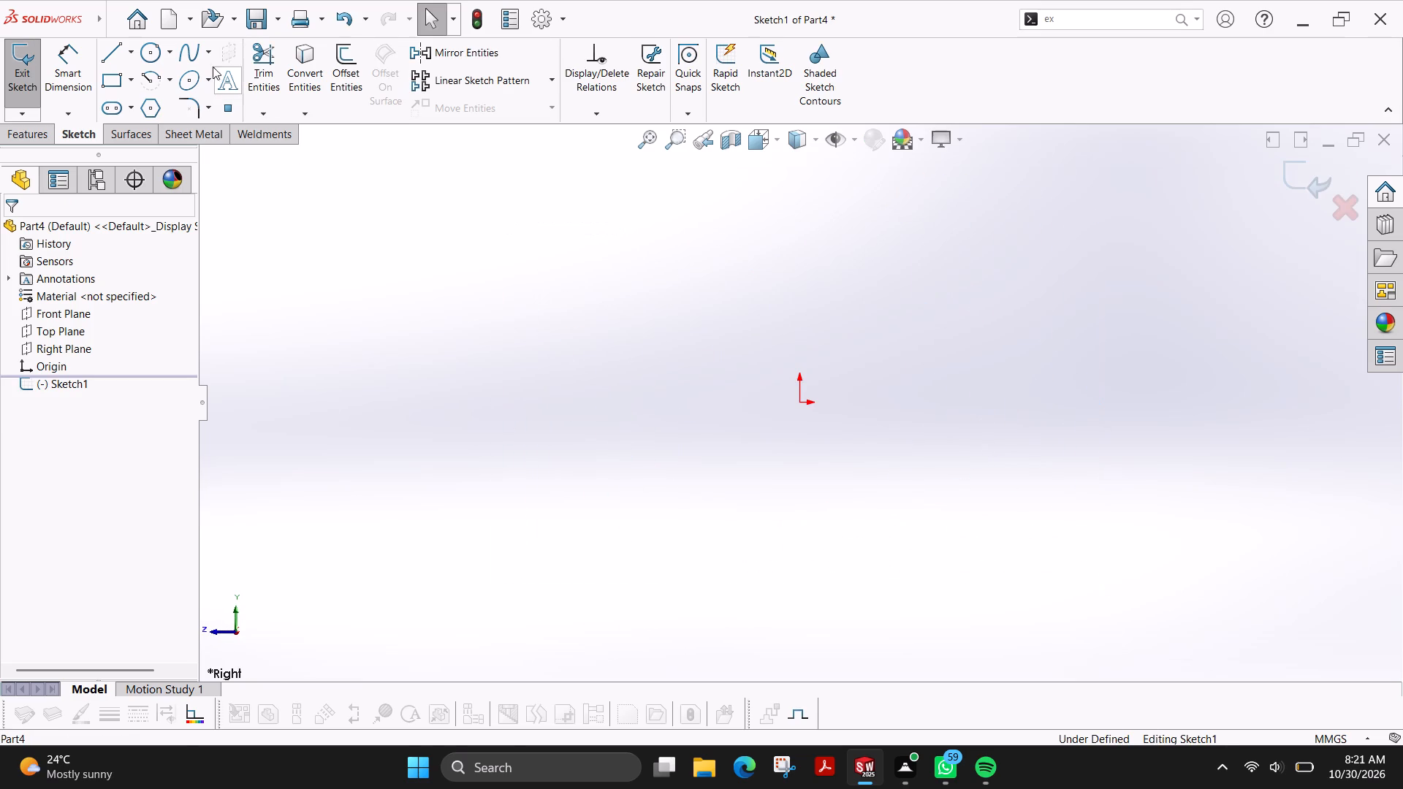
Sketch a corner rectangle up and to the left from the origin, about 36 mm wide and 75 mm high.
click(110, 75)
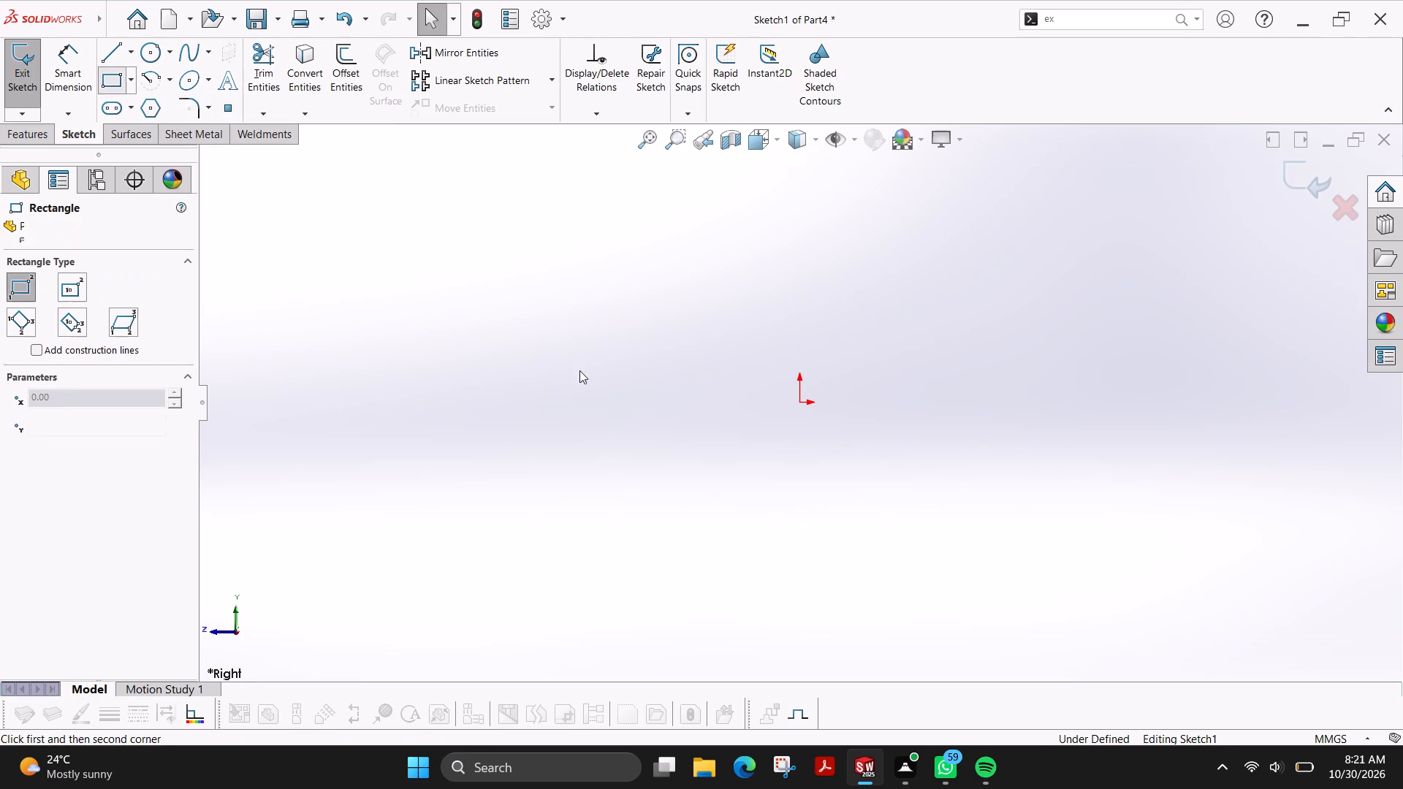
click(795, 402)
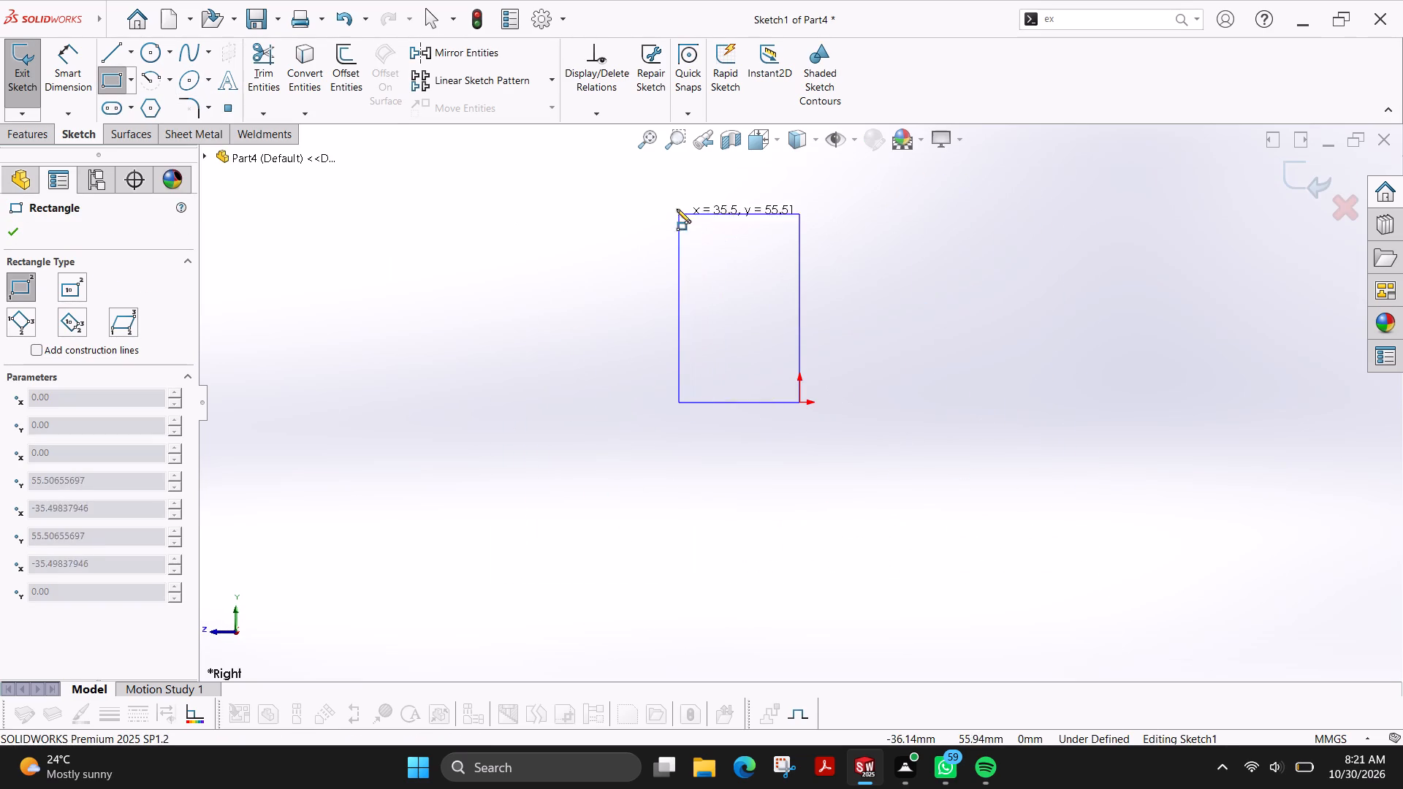
scroll(685, 194, up, 1)
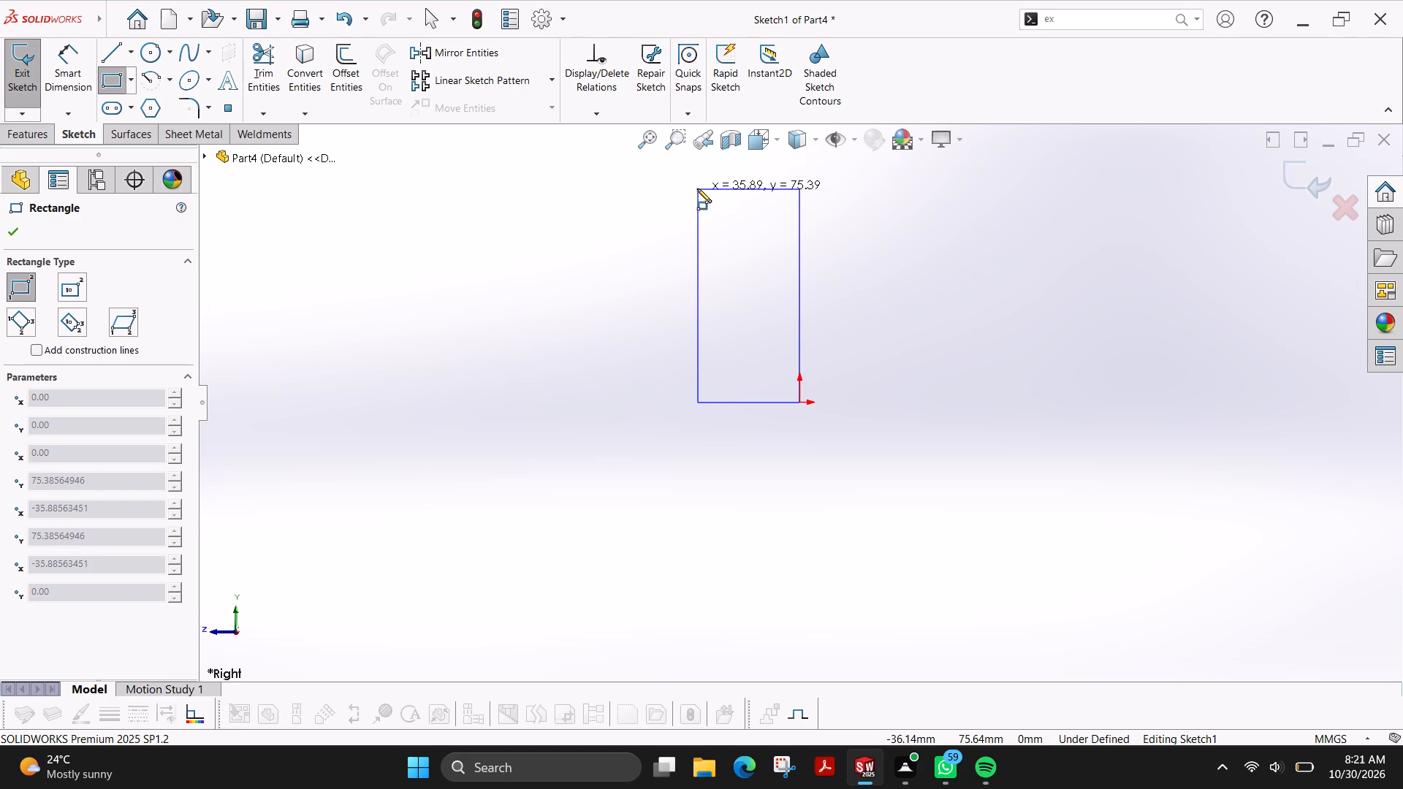
click(697, 188)
scroll(753, 202, down, 1)
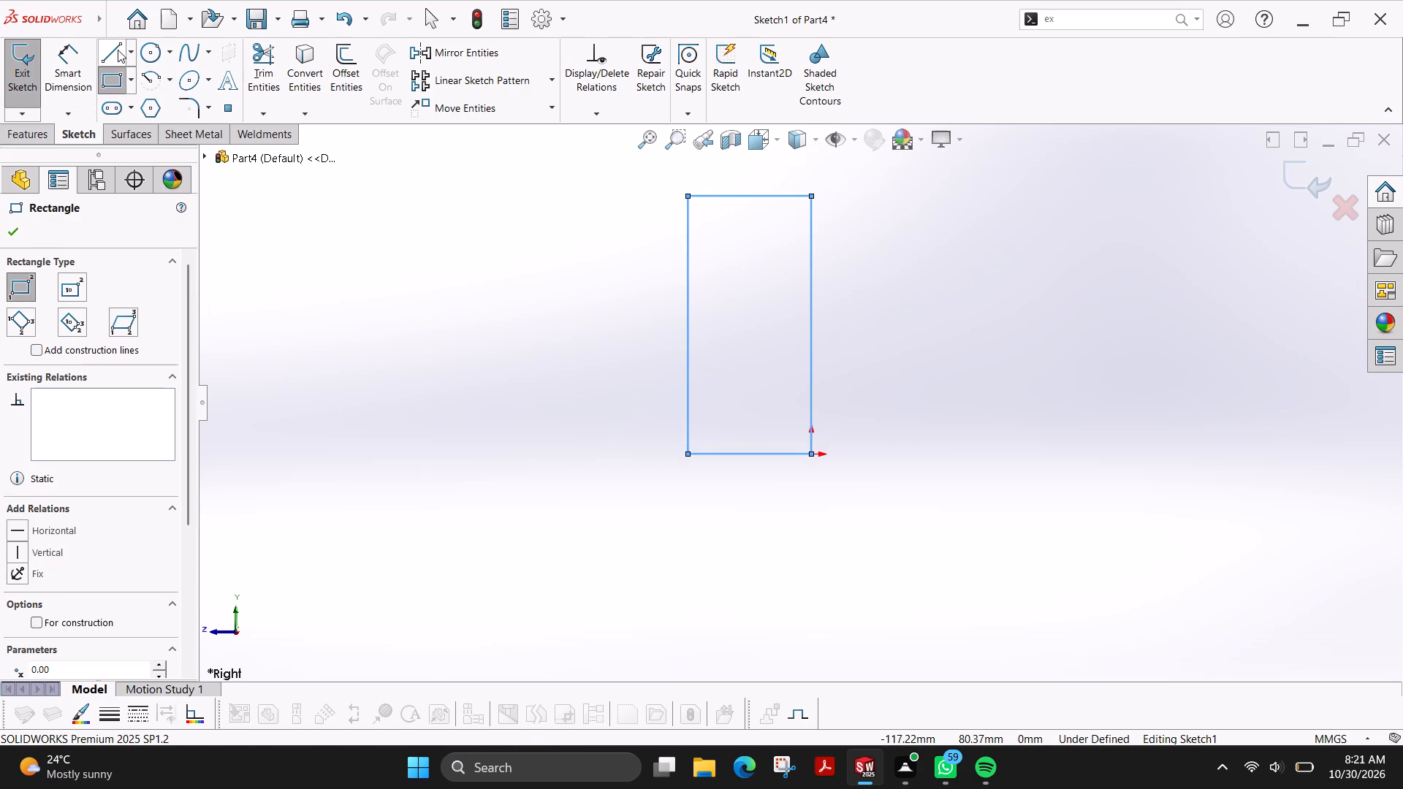
Draw a diagonal line about 16.8 mm long across the rectangle's upper-left corner, from the top edge to the left edge.
click(118, 50)
scroll(597, 229, down, 2)
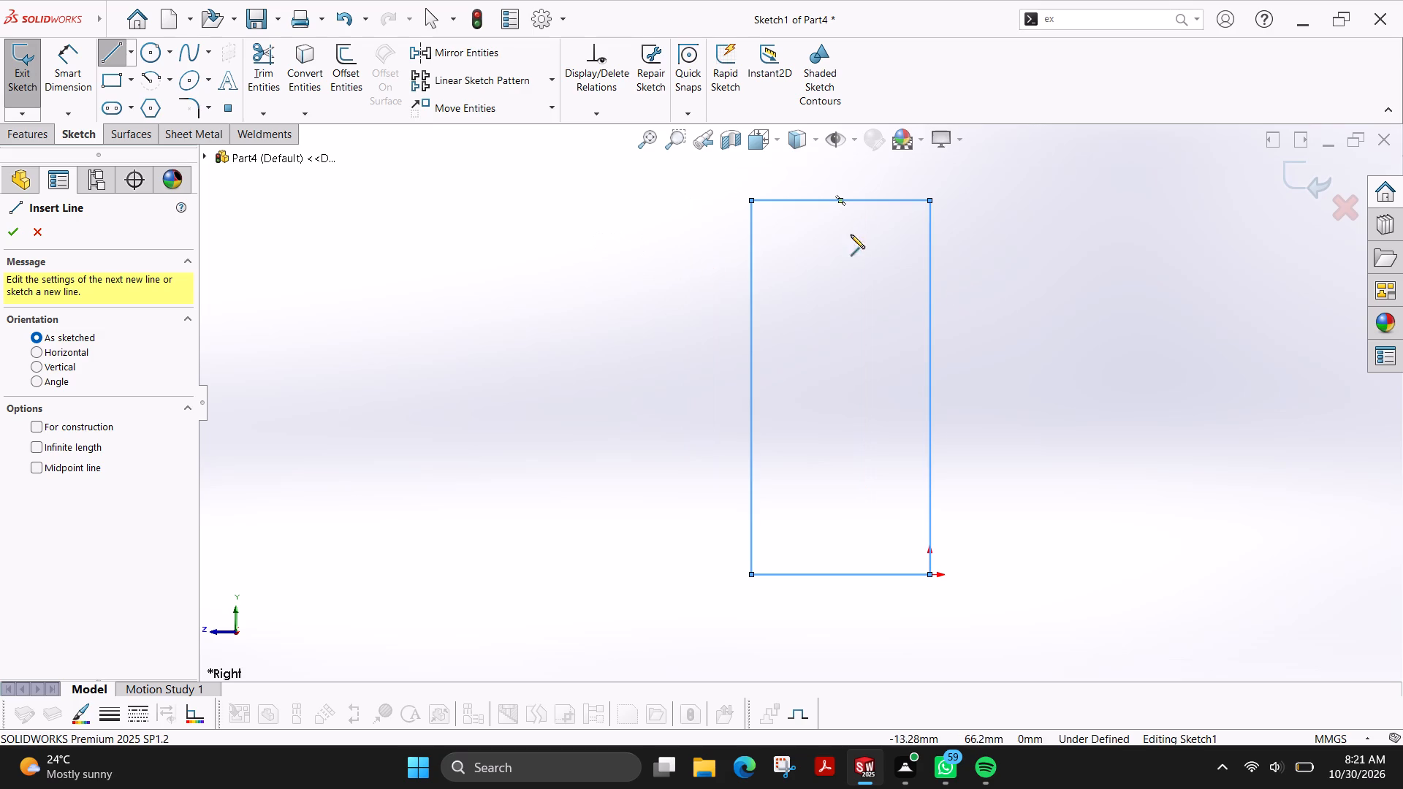
click(816, 201)
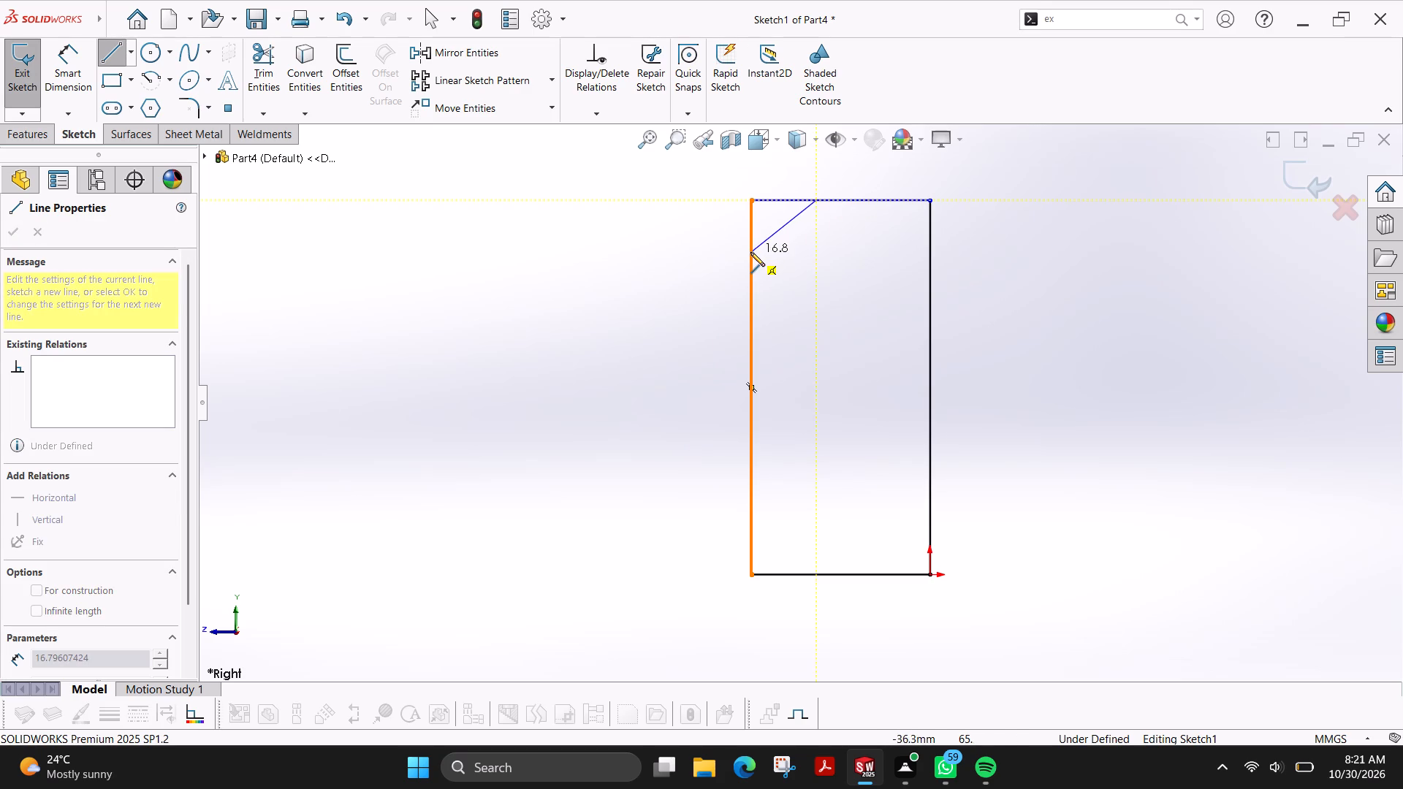
click(750, 252)
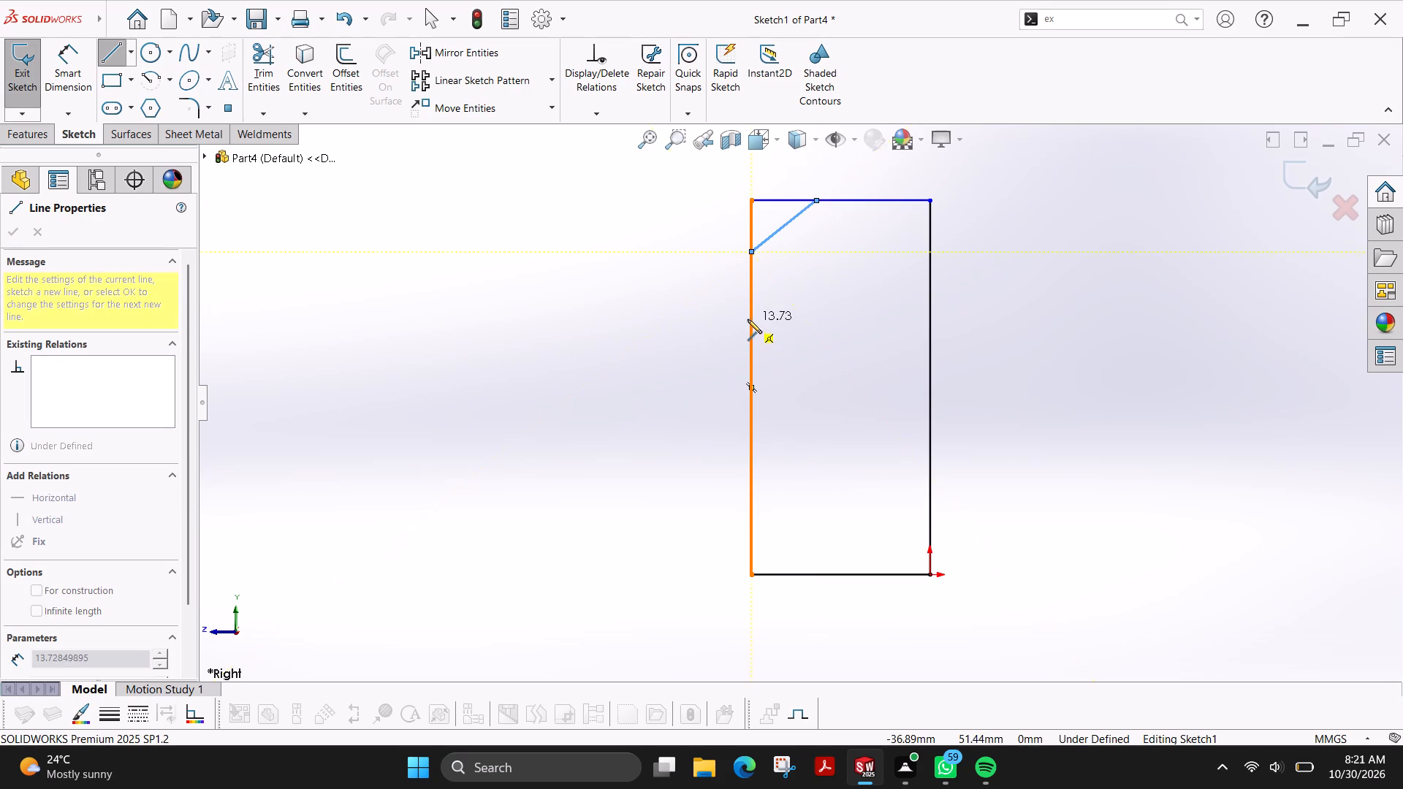
Continue the line down the left edge and outline a rectangular notch about 11.65 mm deep and 42 mm high, ending on that edge.
click(750, 312)
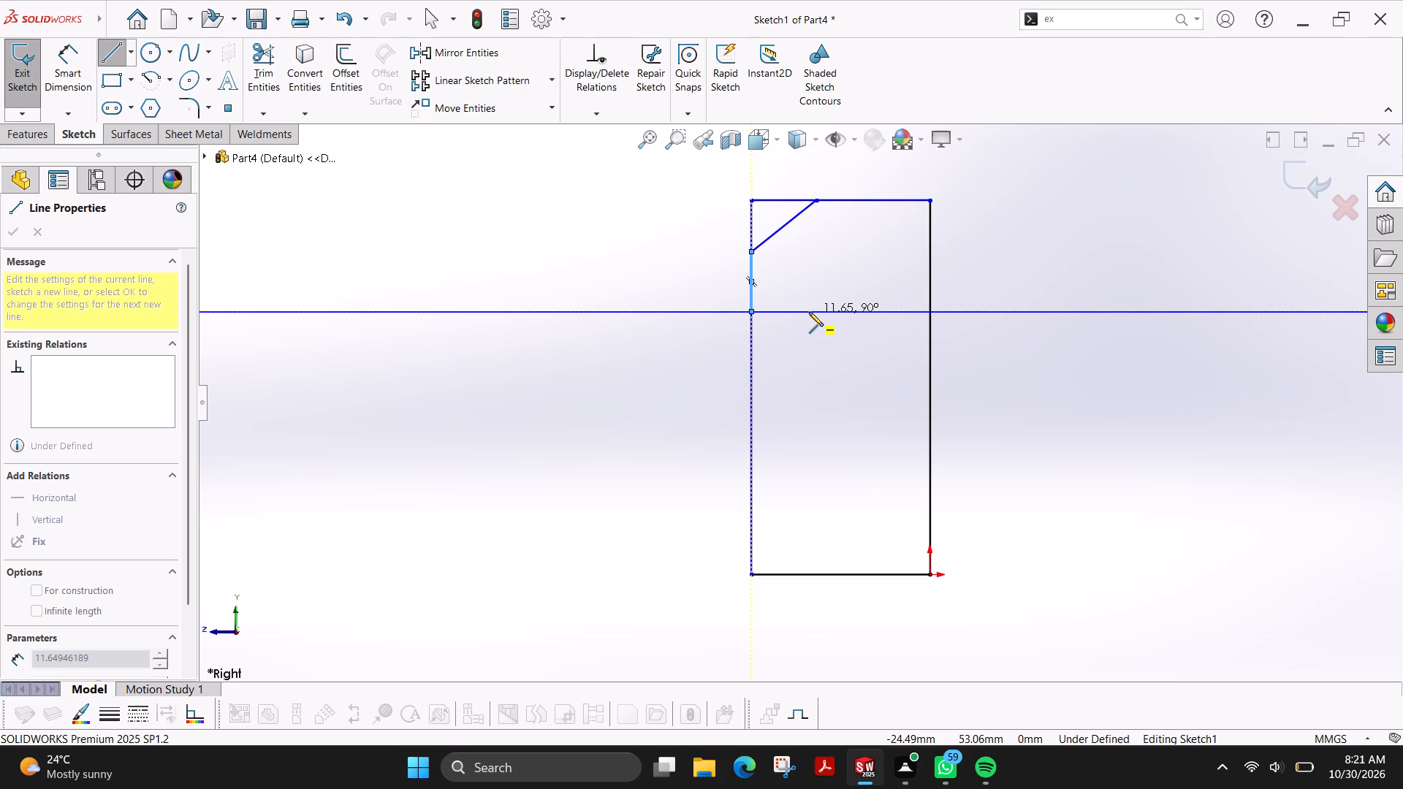
click(809, 312)
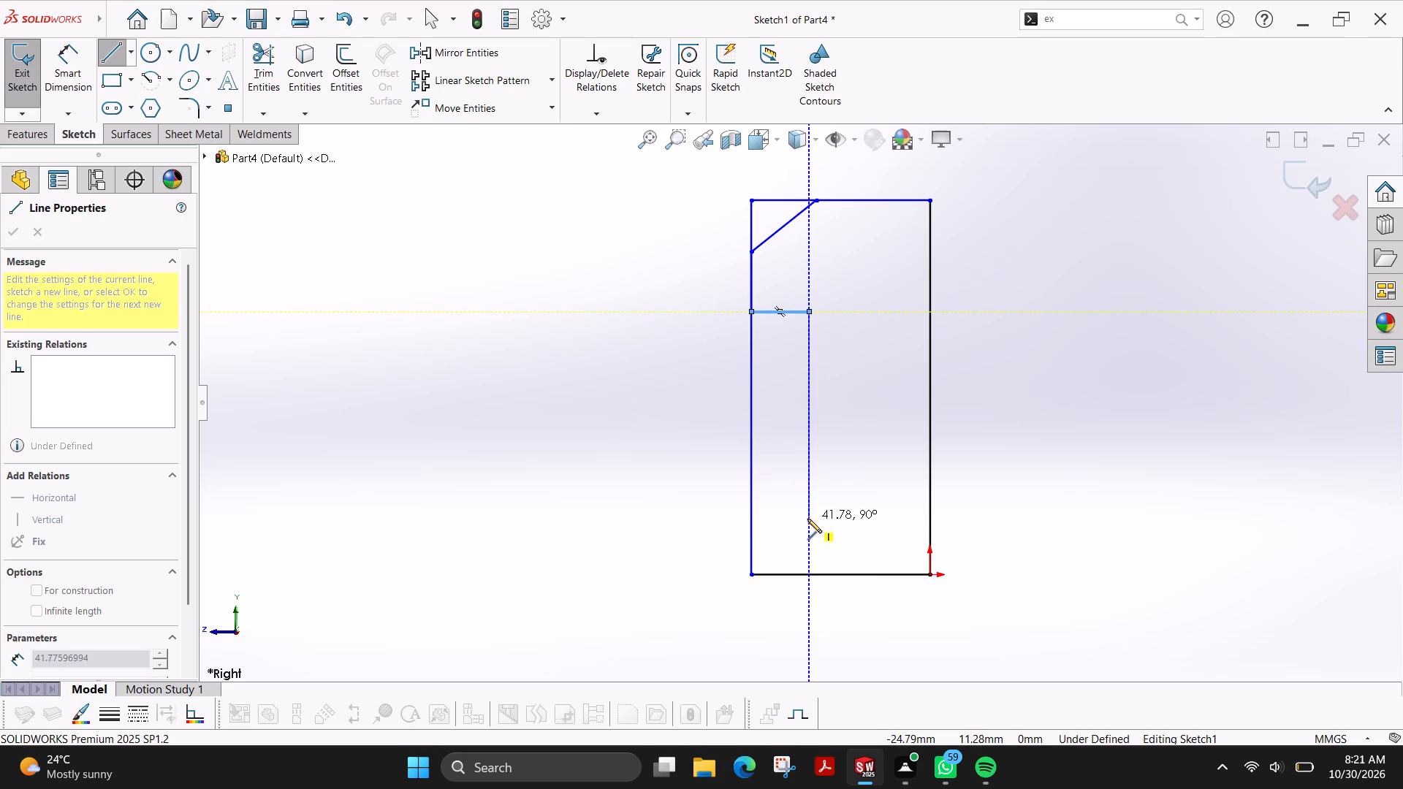
click(807, 521)
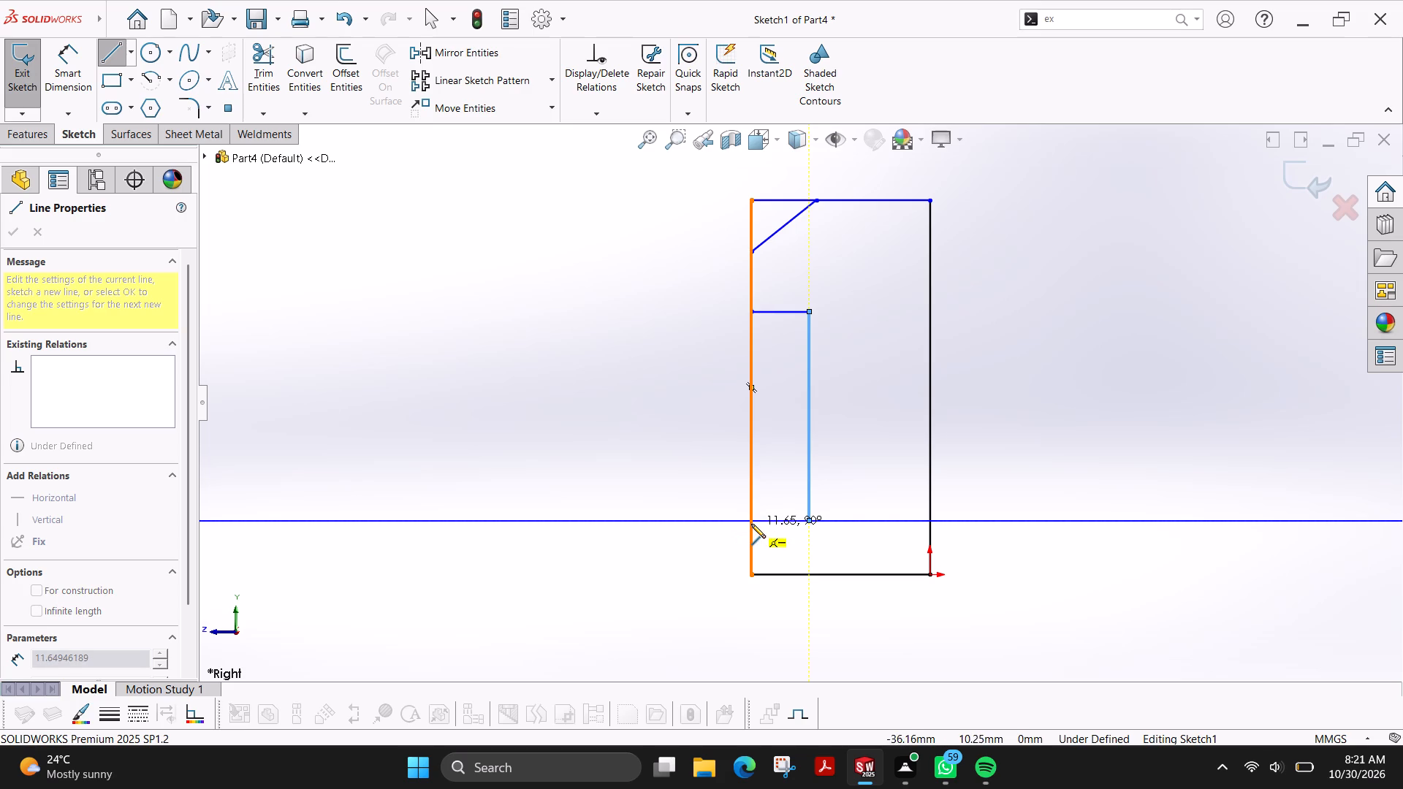
click(751, 520)
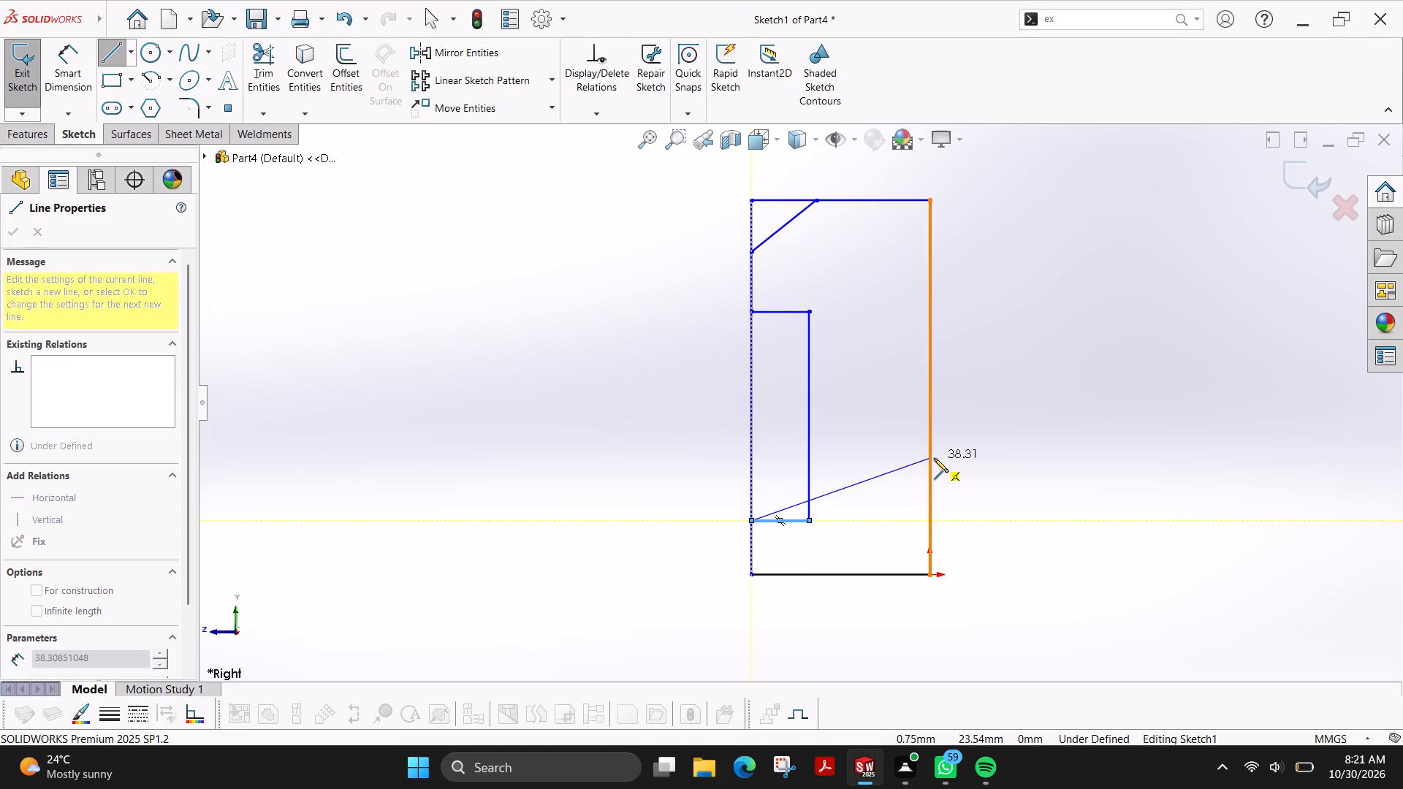
key(Escape)
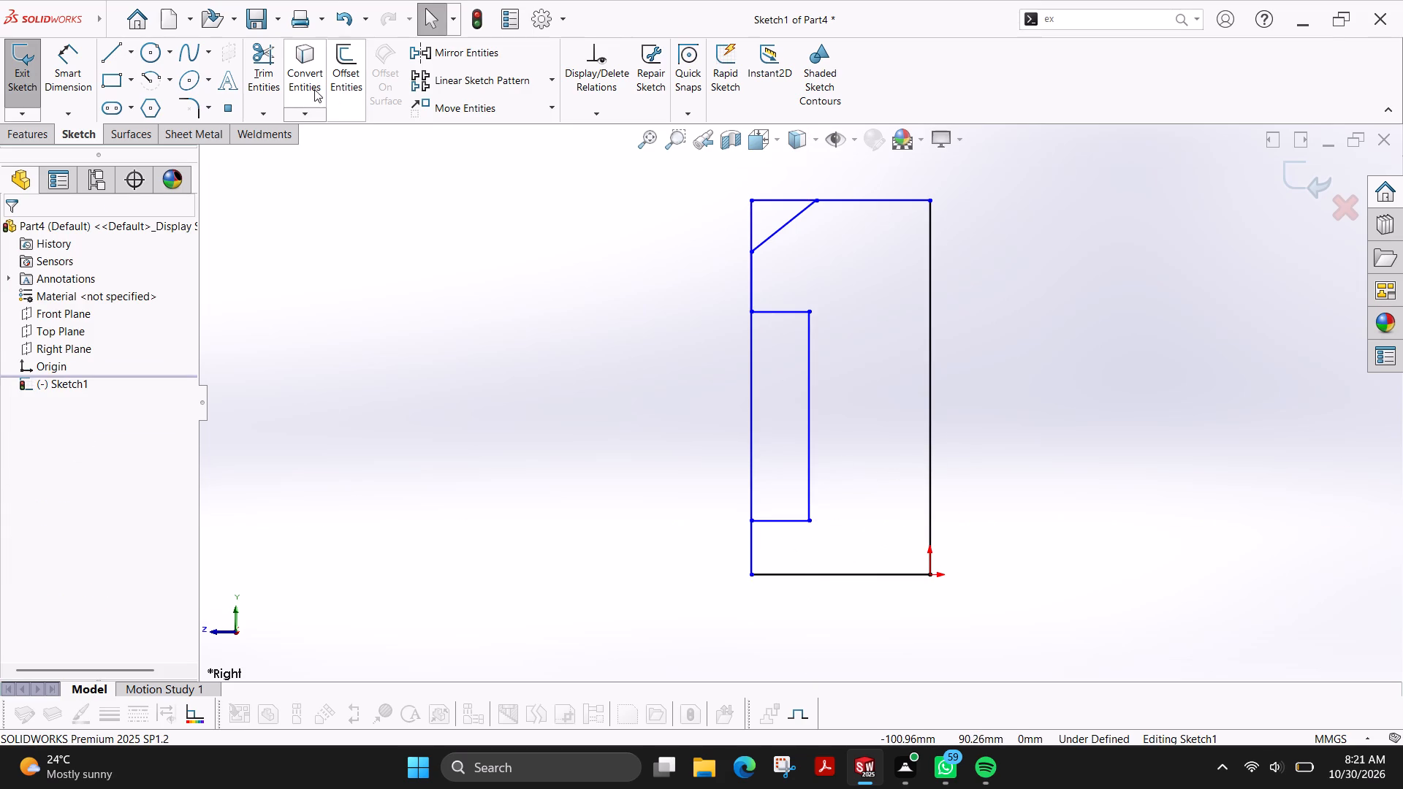
Trim away the left edge across the notch opening and the corner segments outside the diagonal line.
click(265, 66)
drag(768, 413, 683, 446)
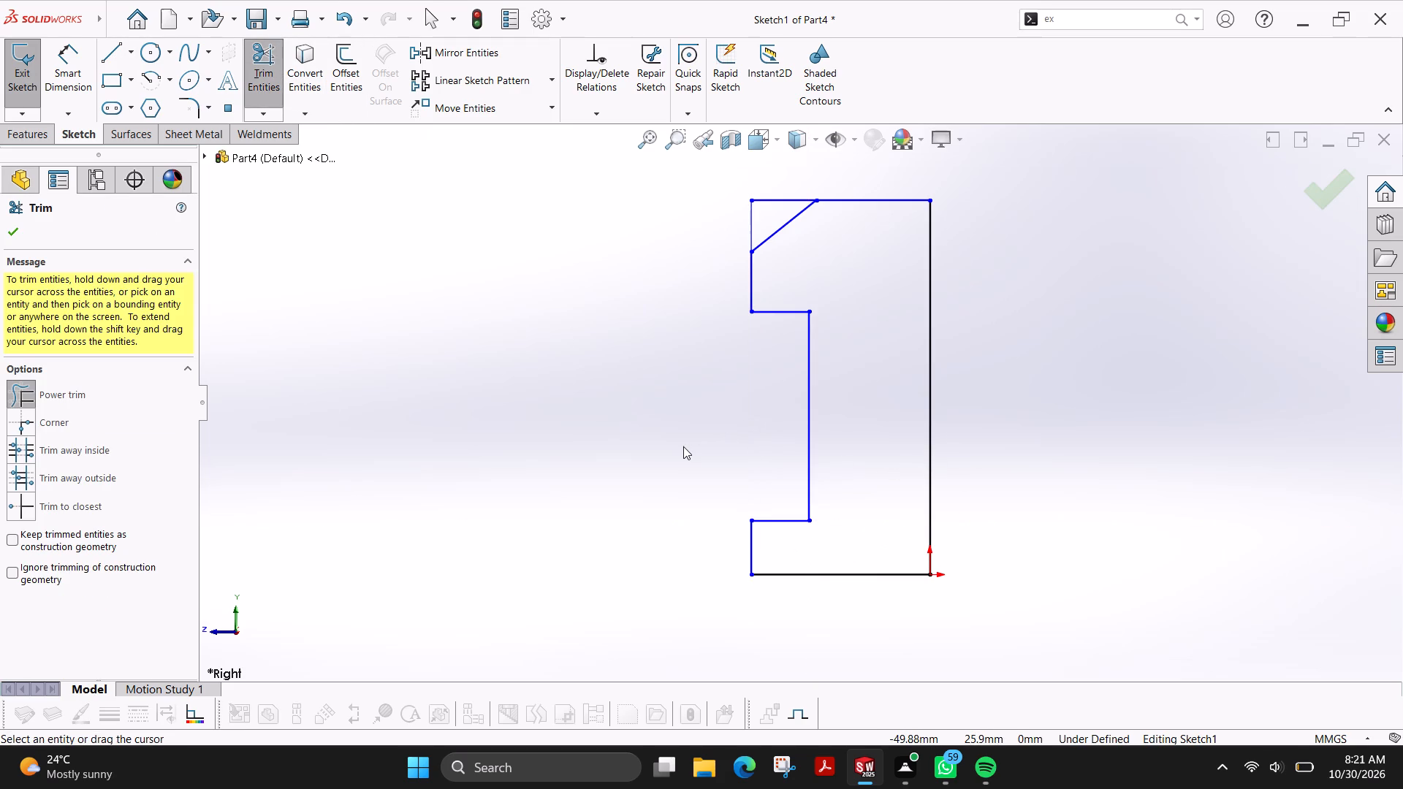
drag(782, 185, 720, 240)
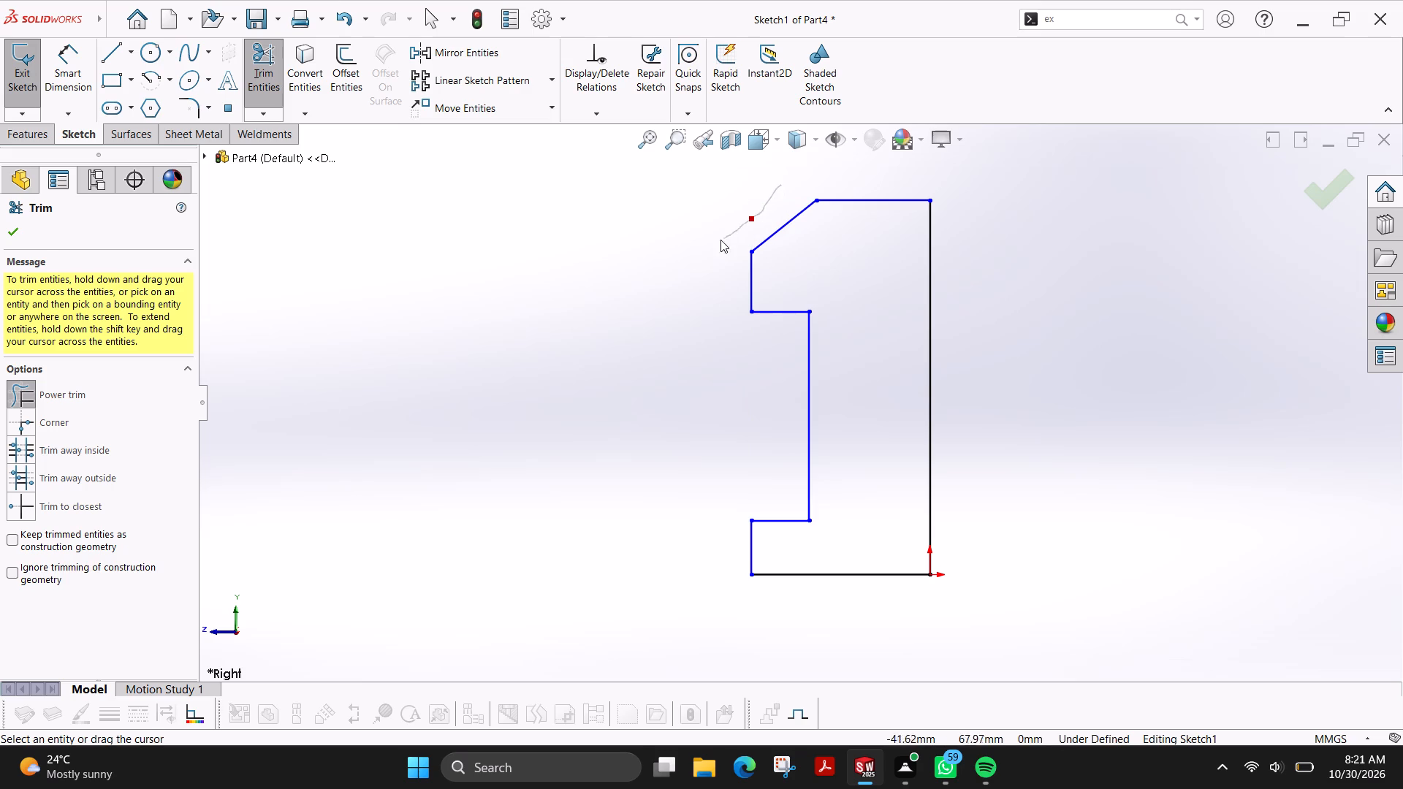
drag(720, 240, 722, 239)
key(Escape)
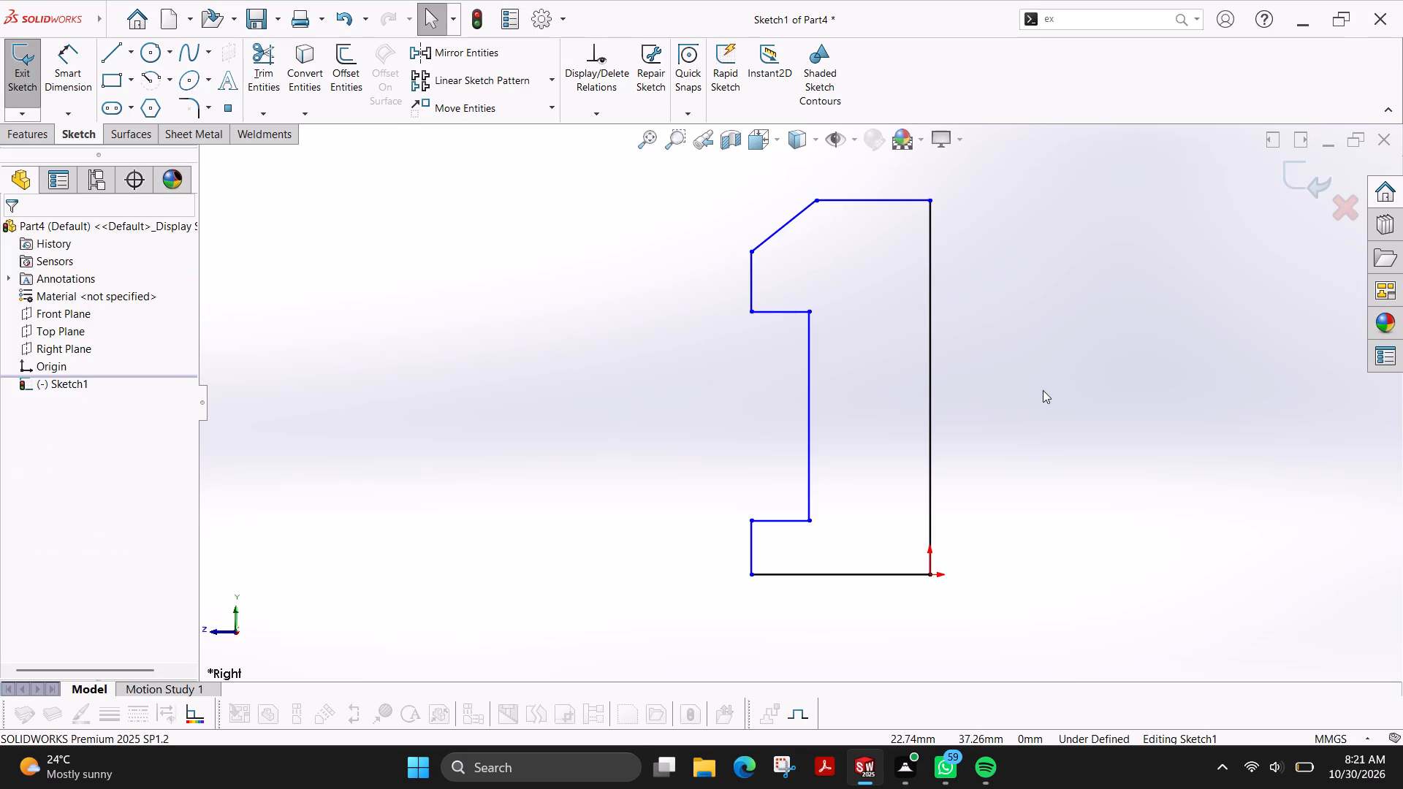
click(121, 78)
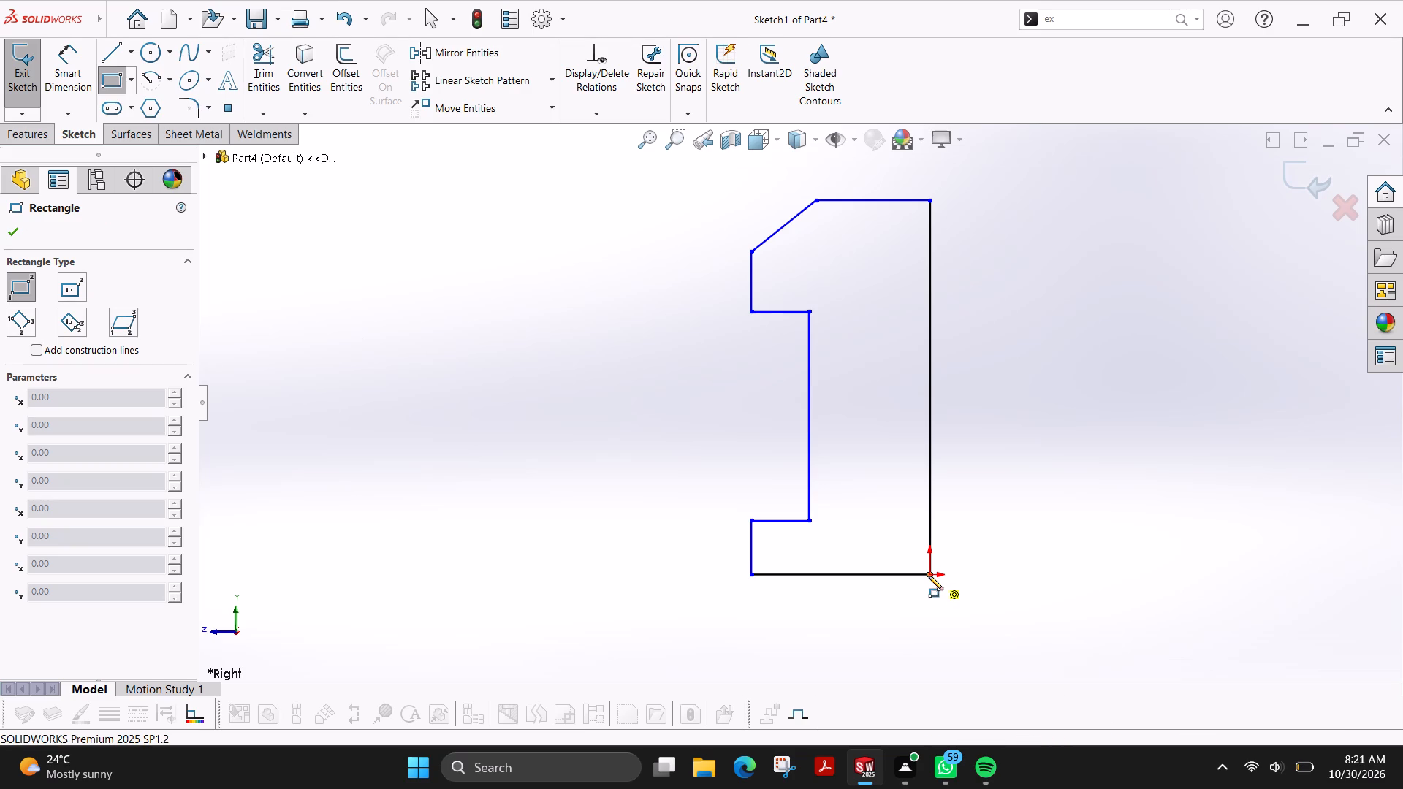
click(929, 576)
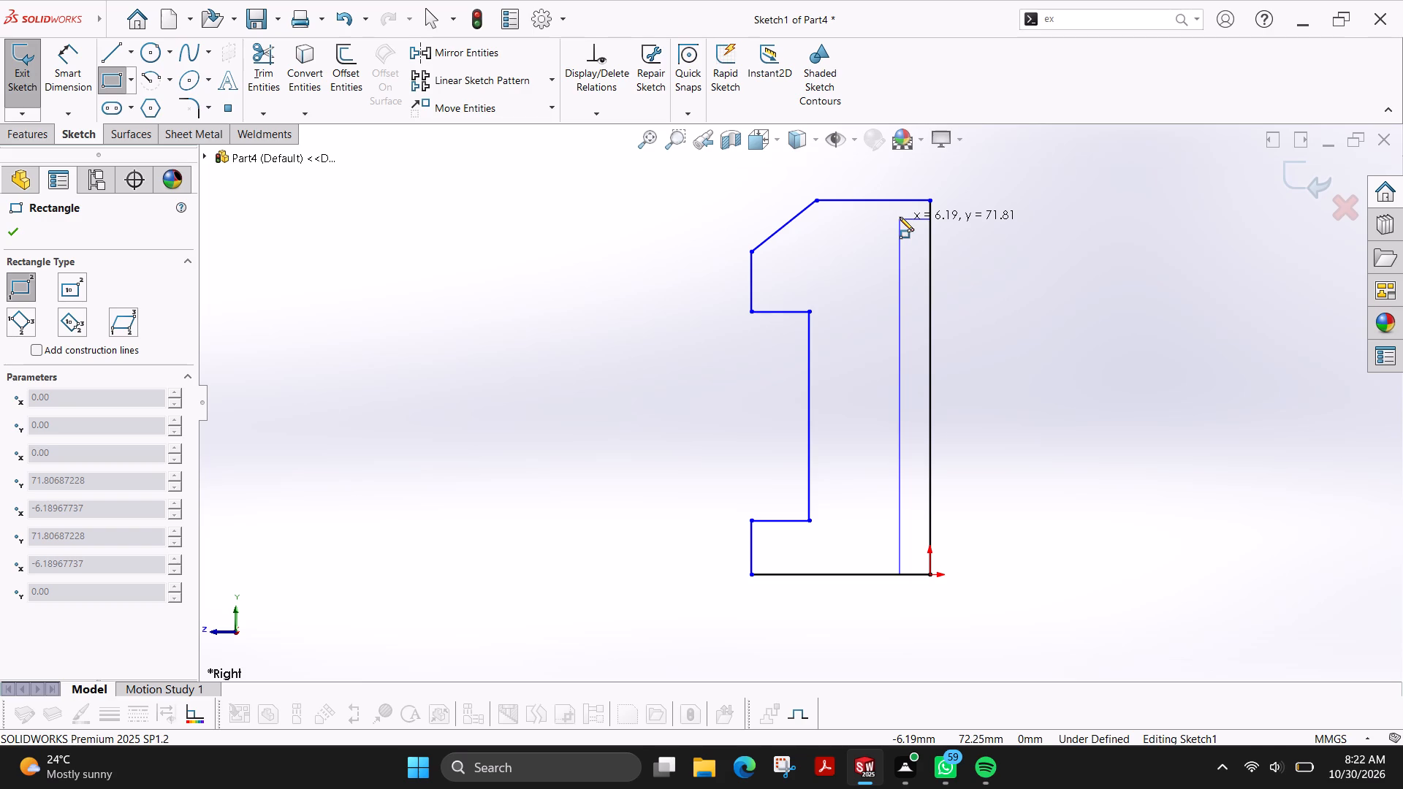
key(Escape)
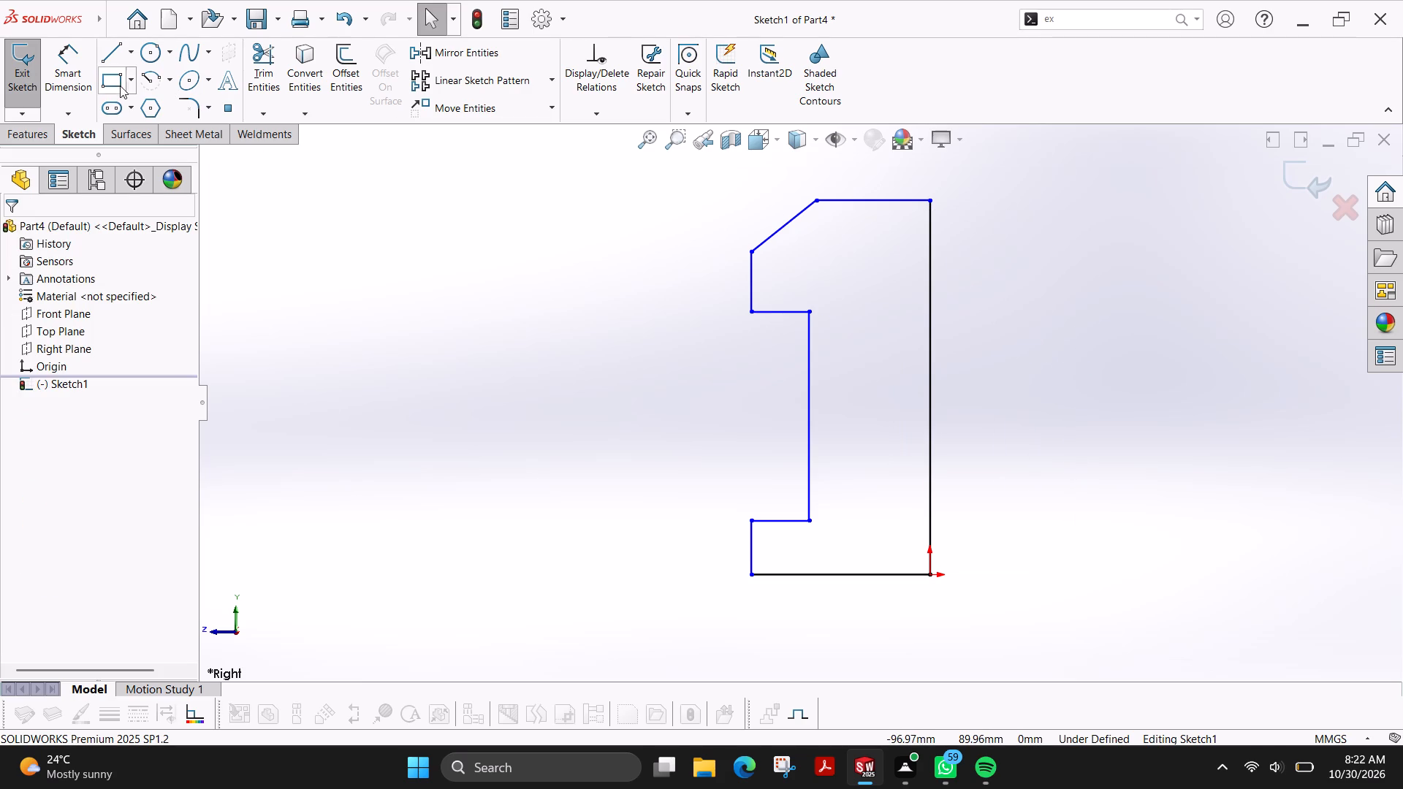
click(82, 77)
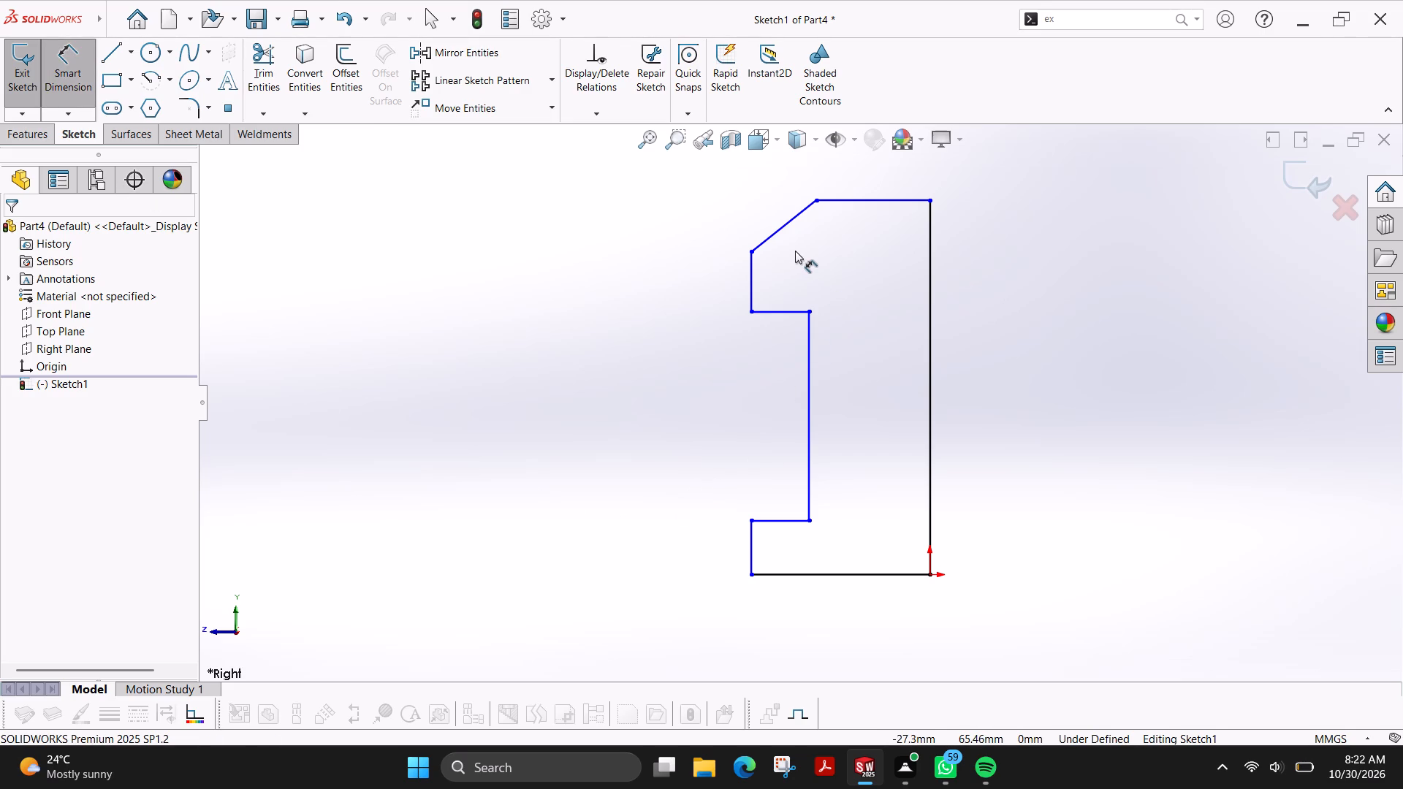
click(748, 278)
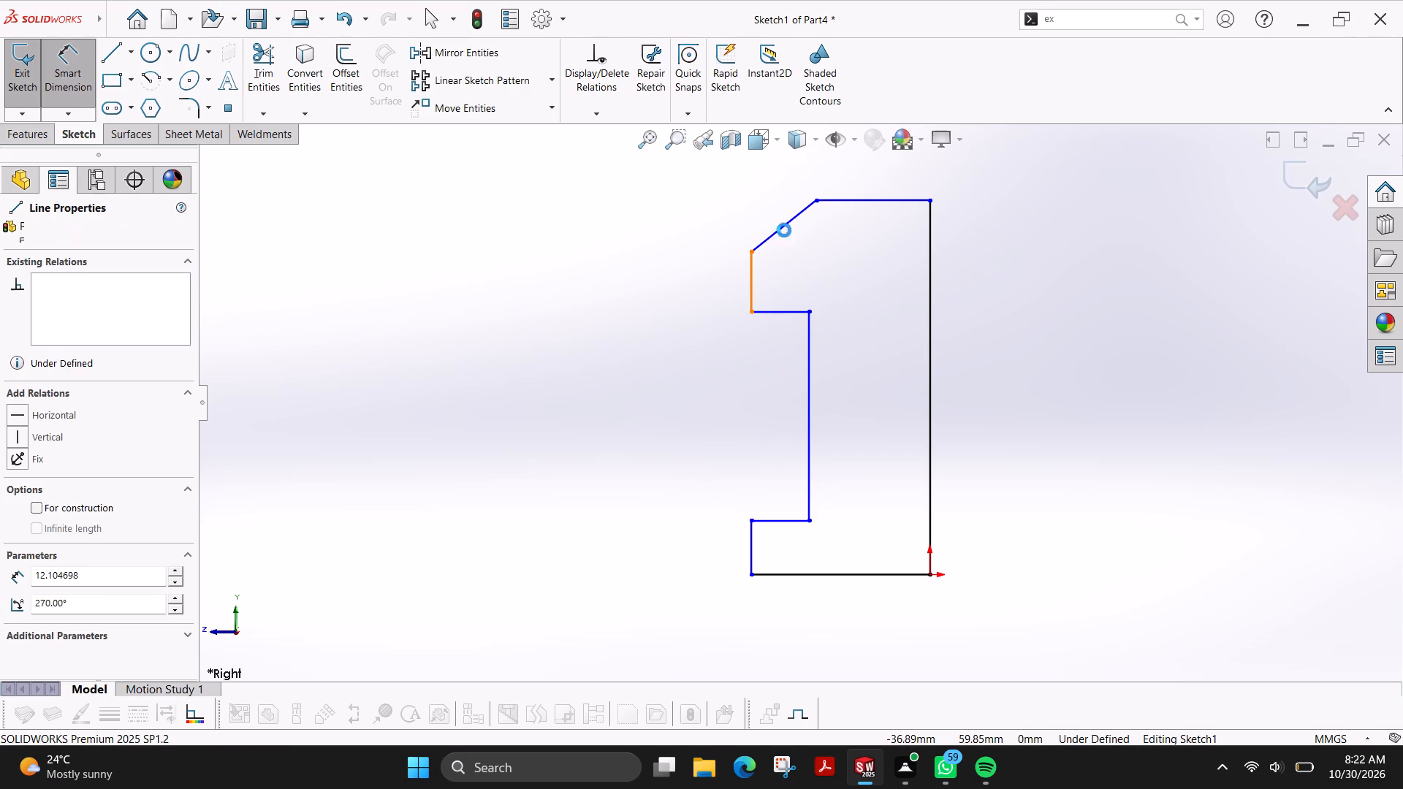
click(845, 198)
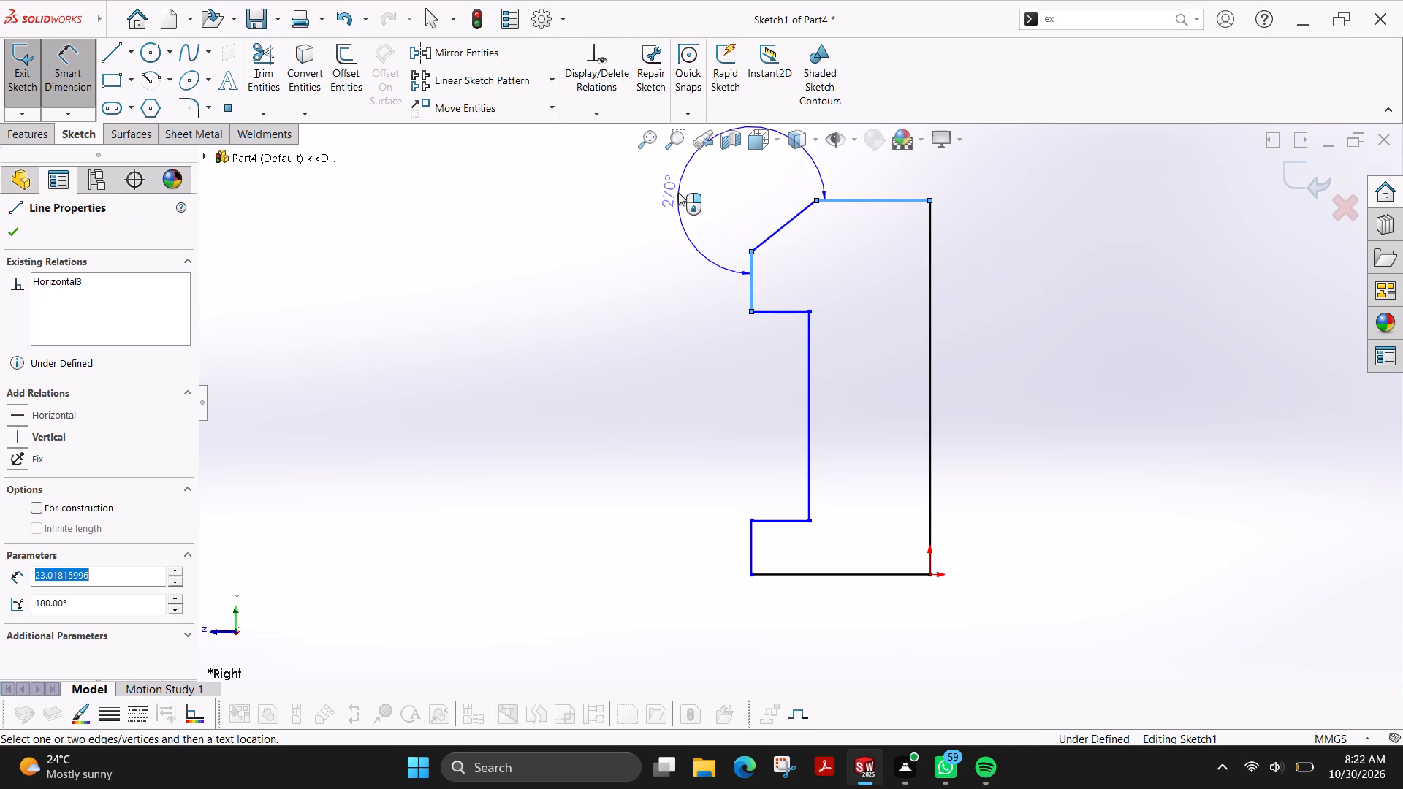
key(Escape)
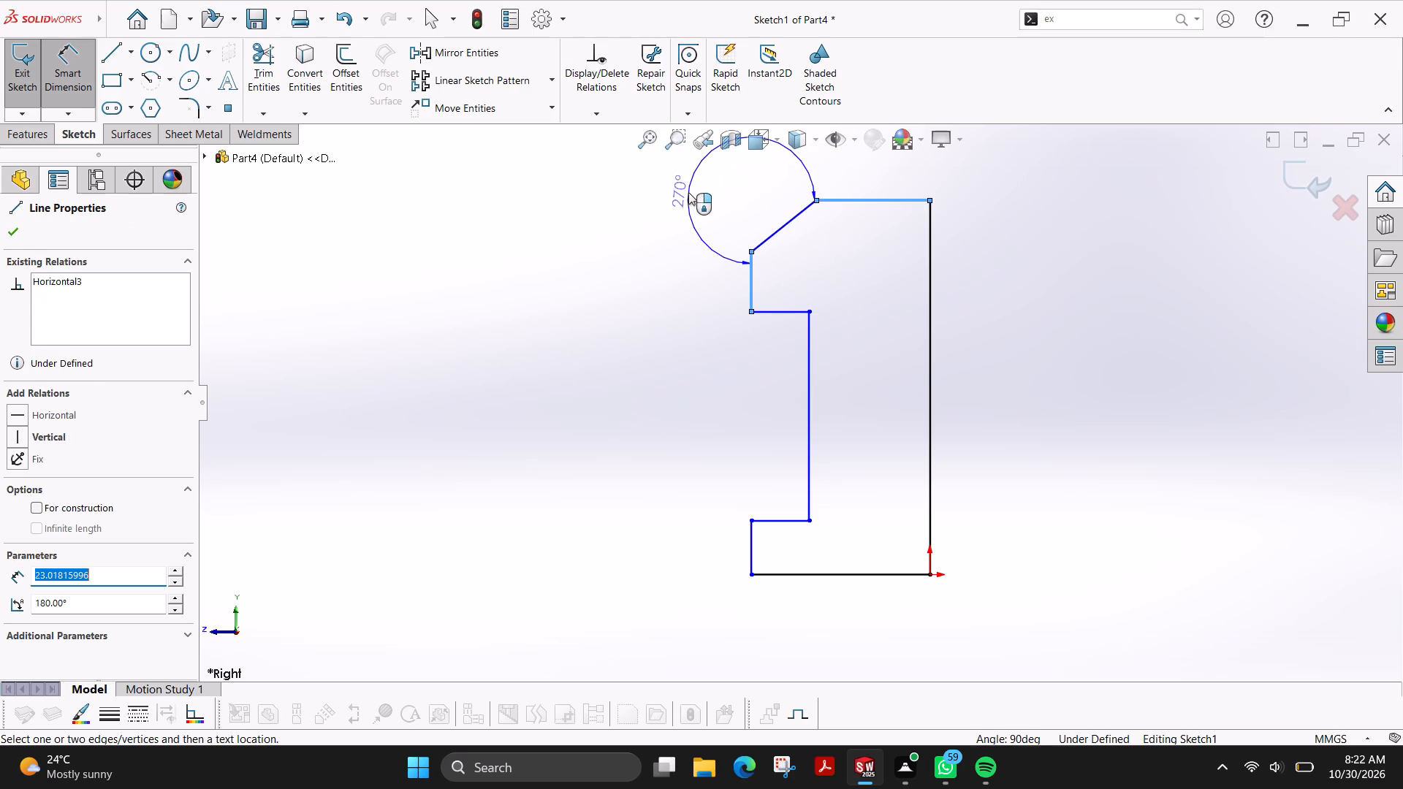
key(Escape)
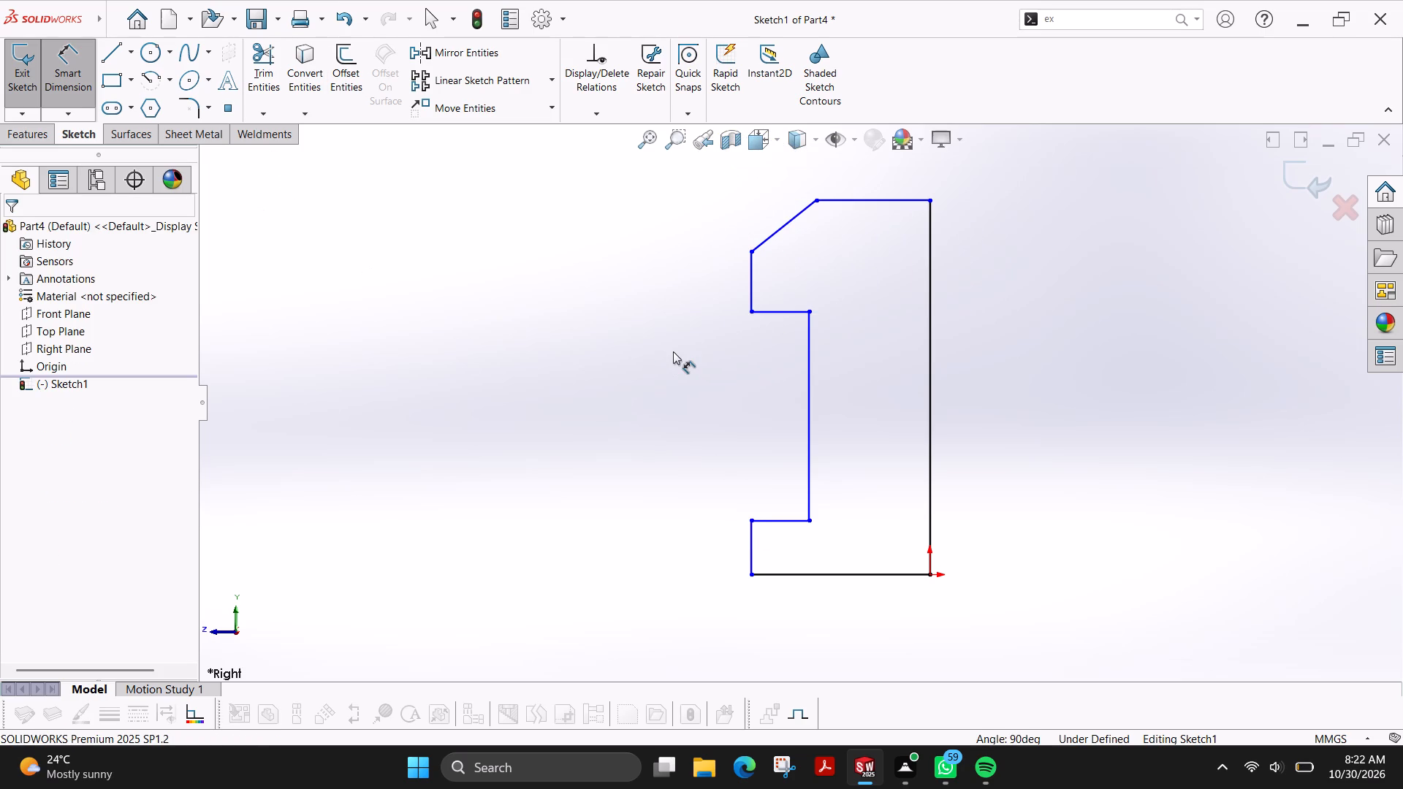
Dimension the notch height between its two horizontal edges as 37 mm.
click(775, 311)
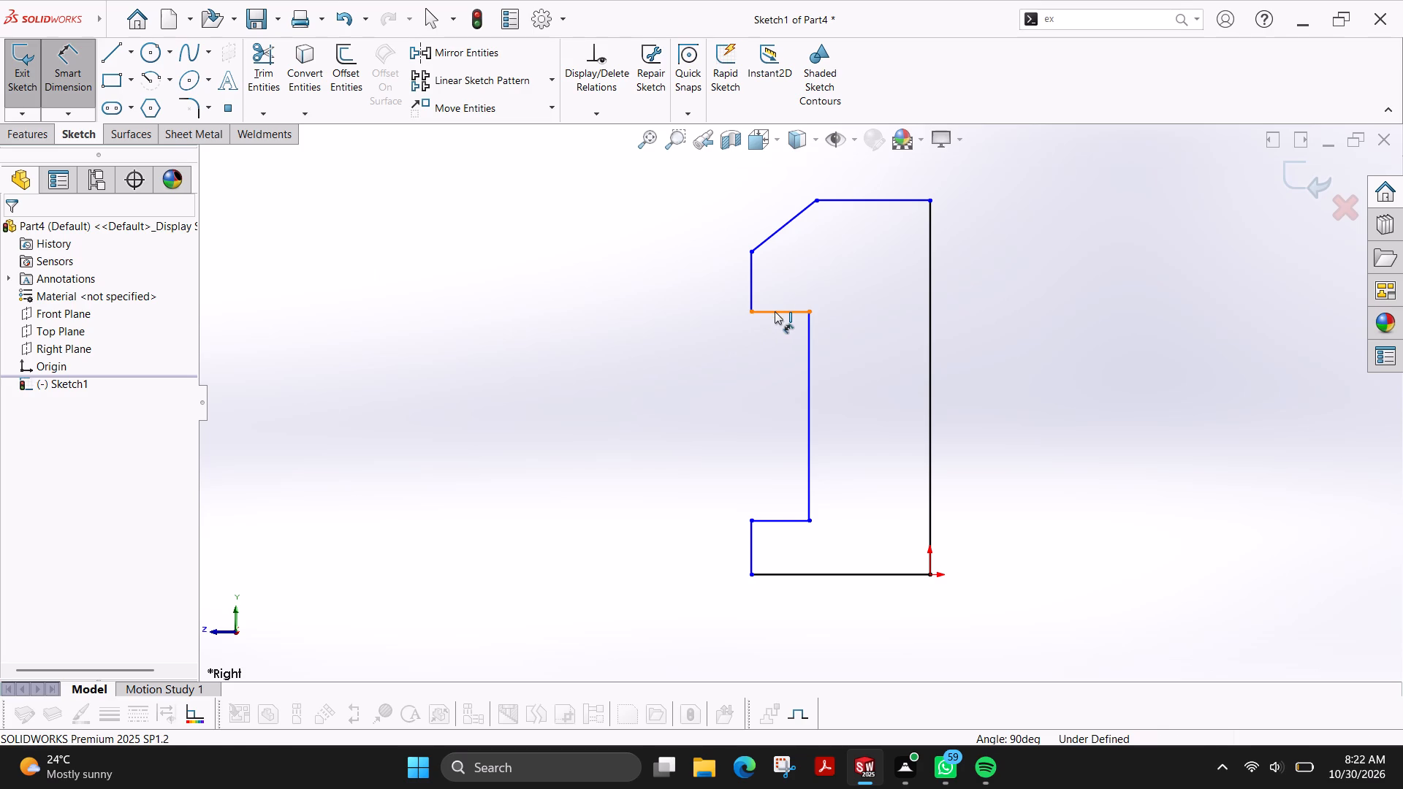
click(777, 518)
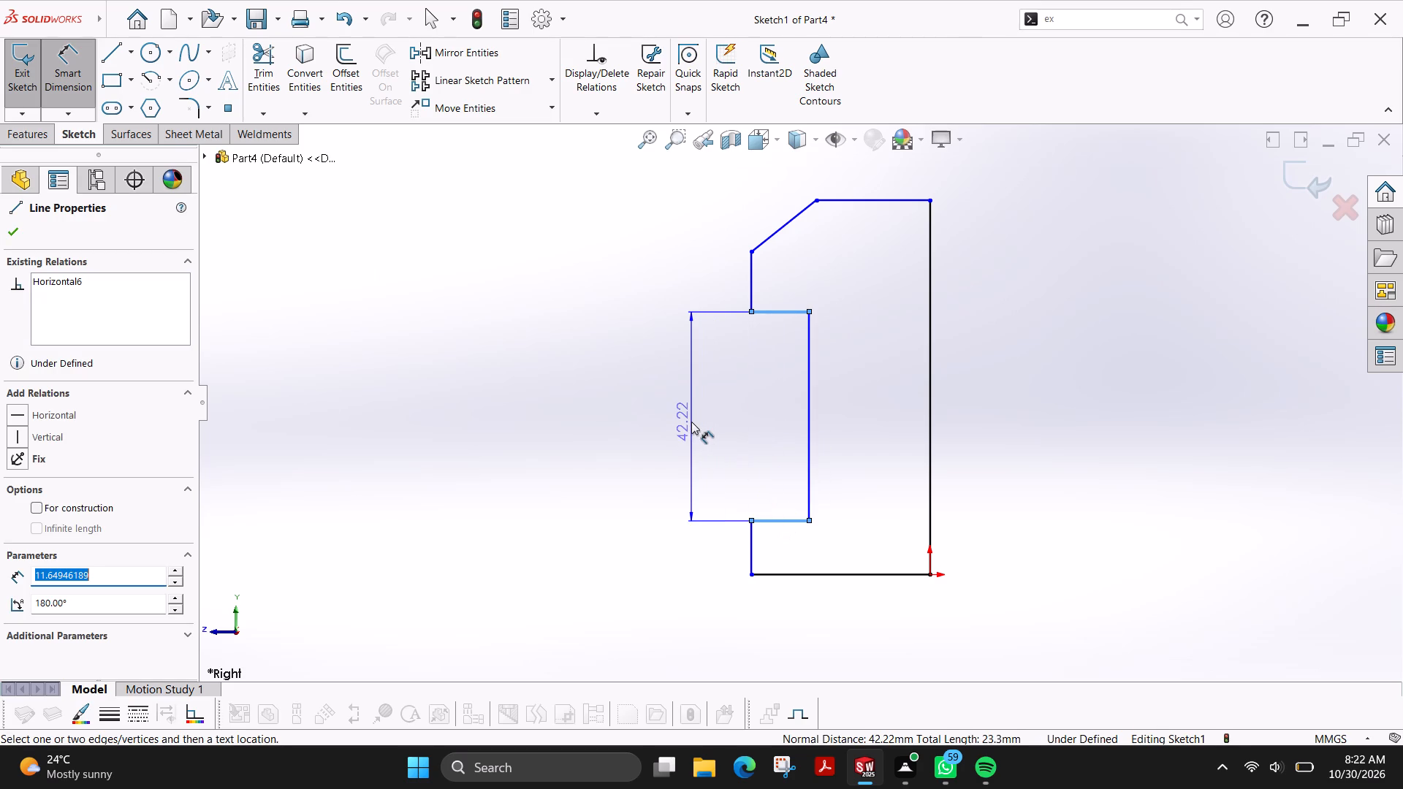
click(691, 422)
text(37)
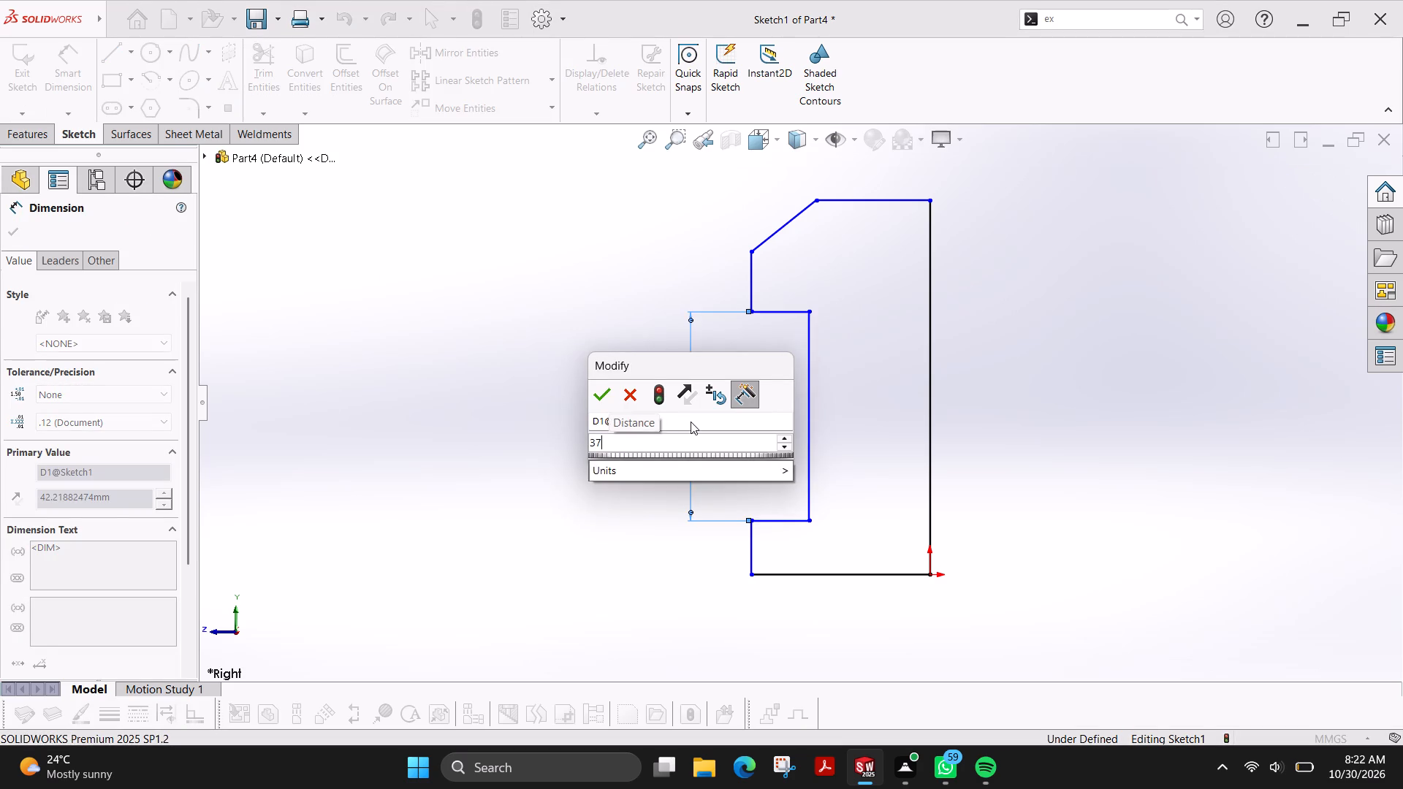
key(Return)
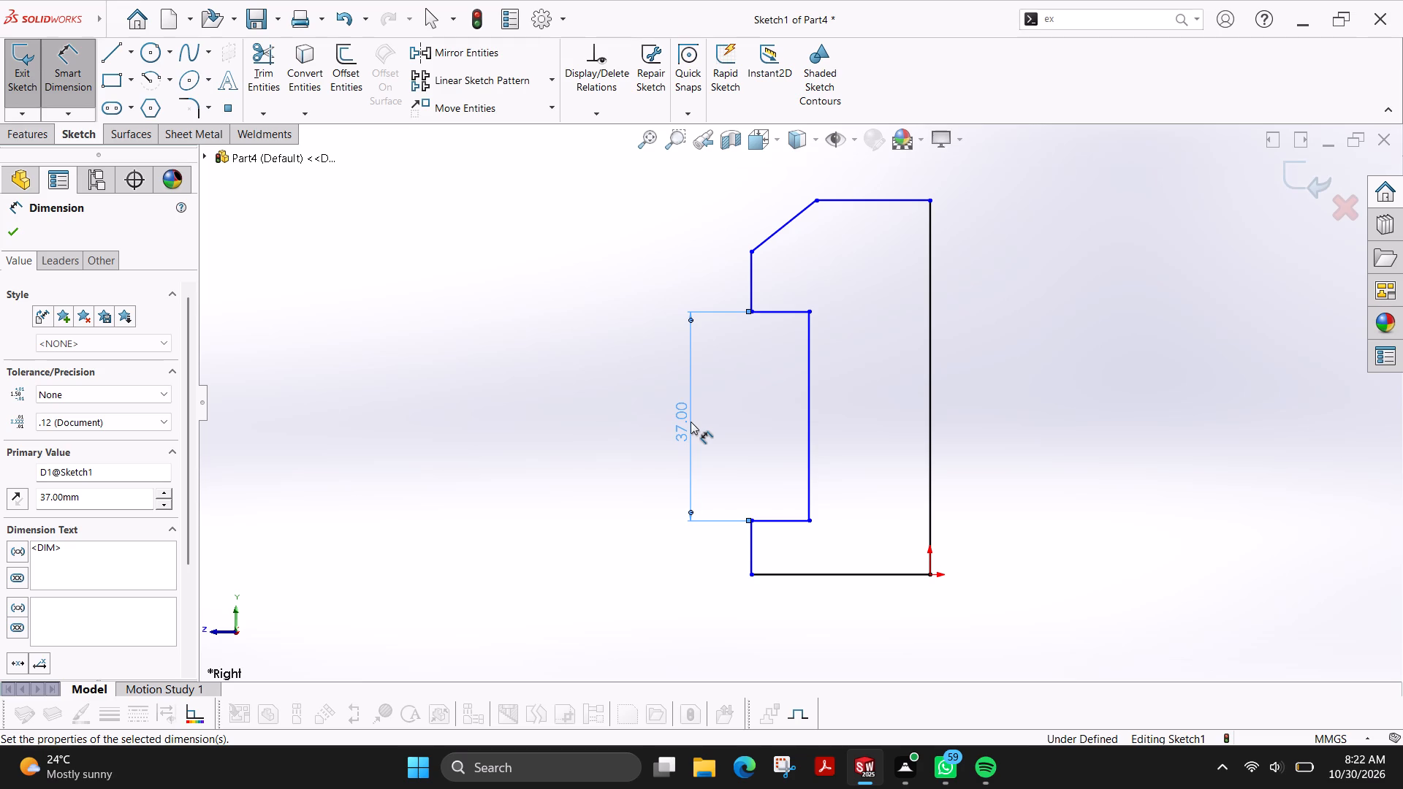
Dimension the profile's bottom edge as 35 mm.
click(881, 574)
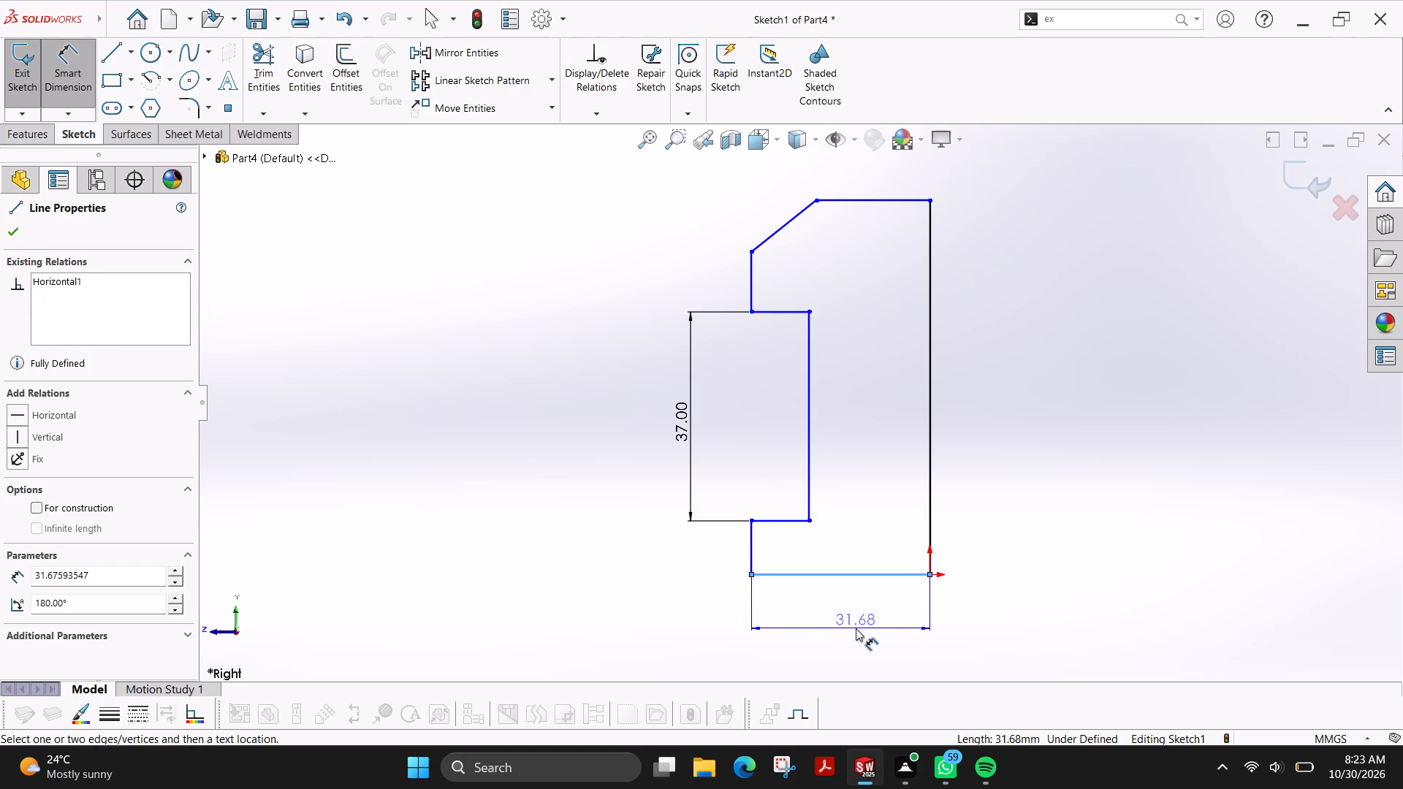
click(856, 628)
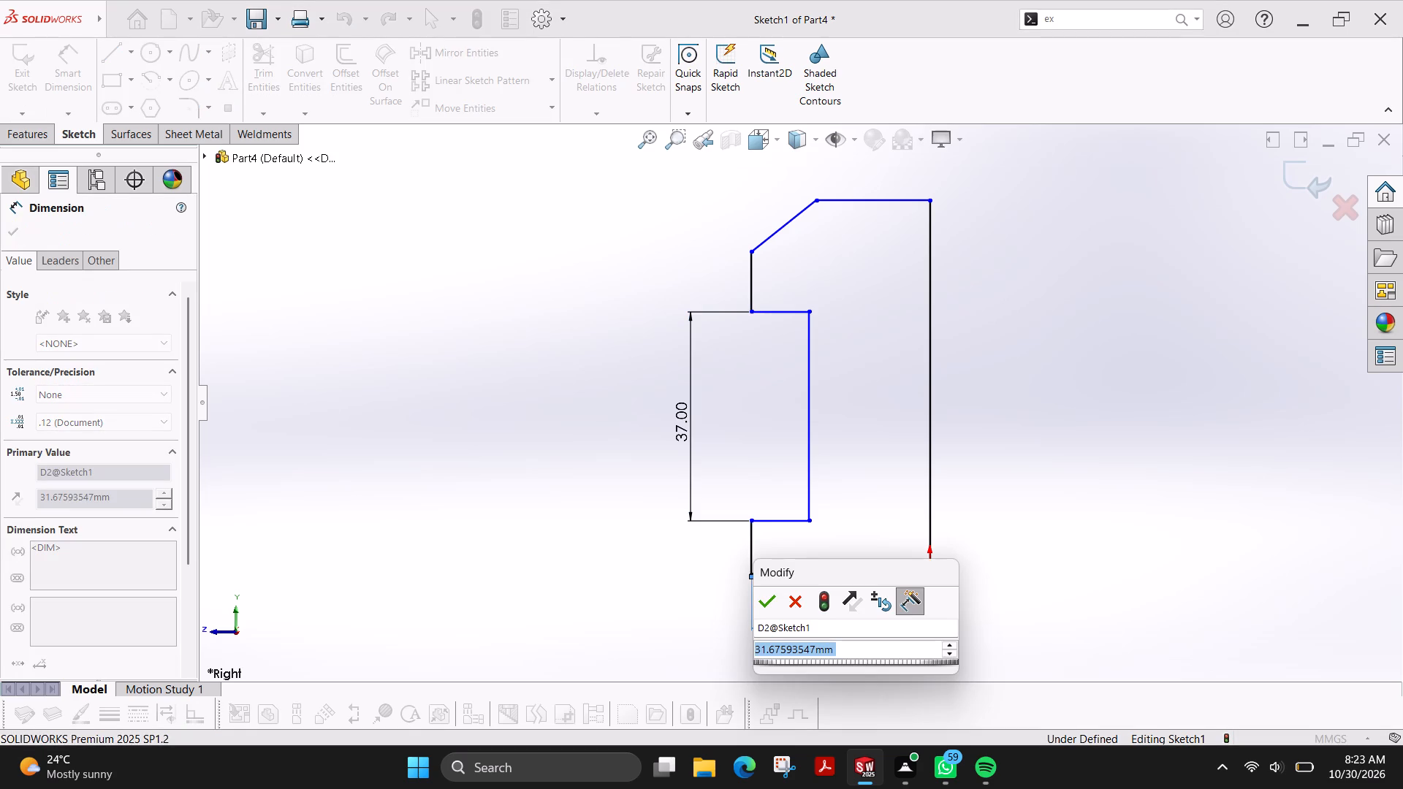
text(35)
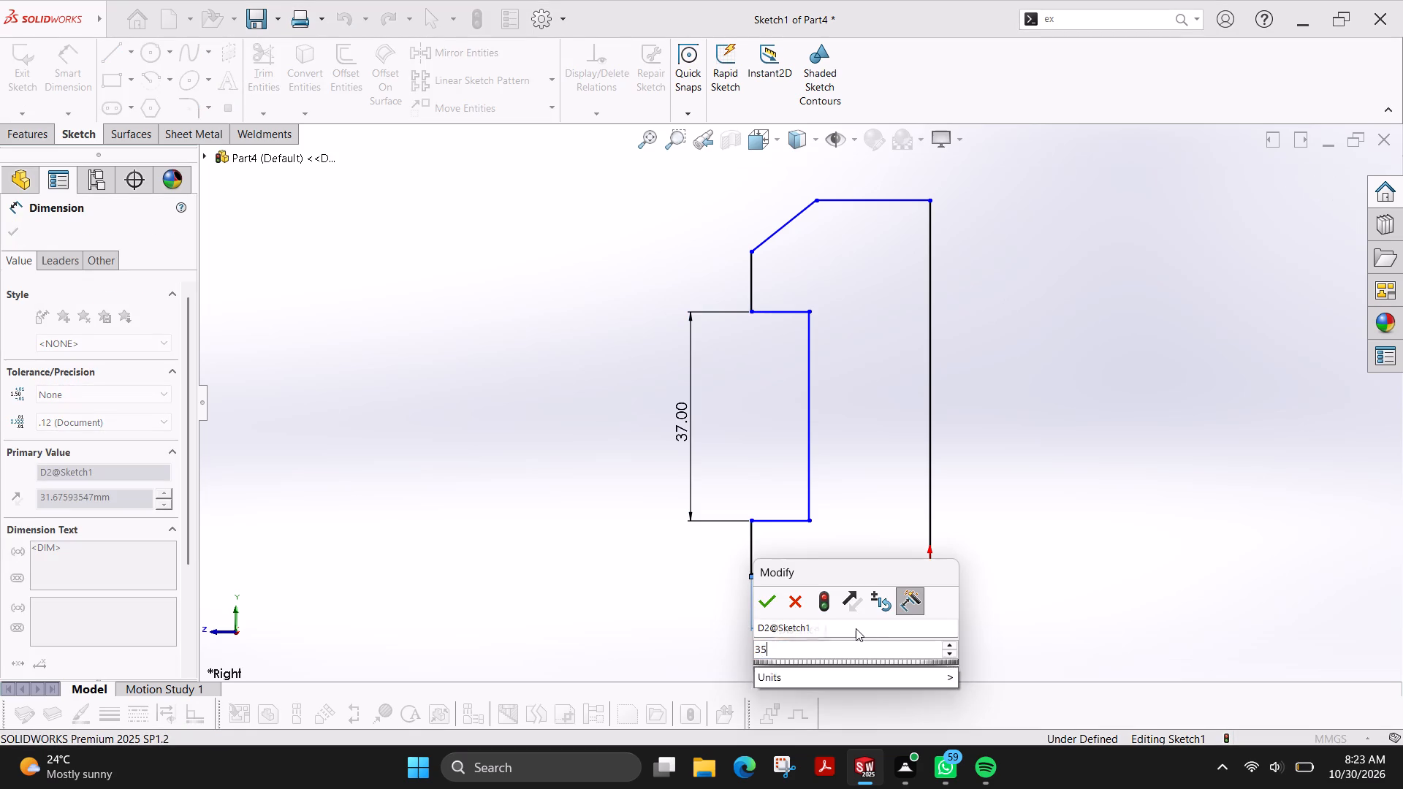
key(Return)
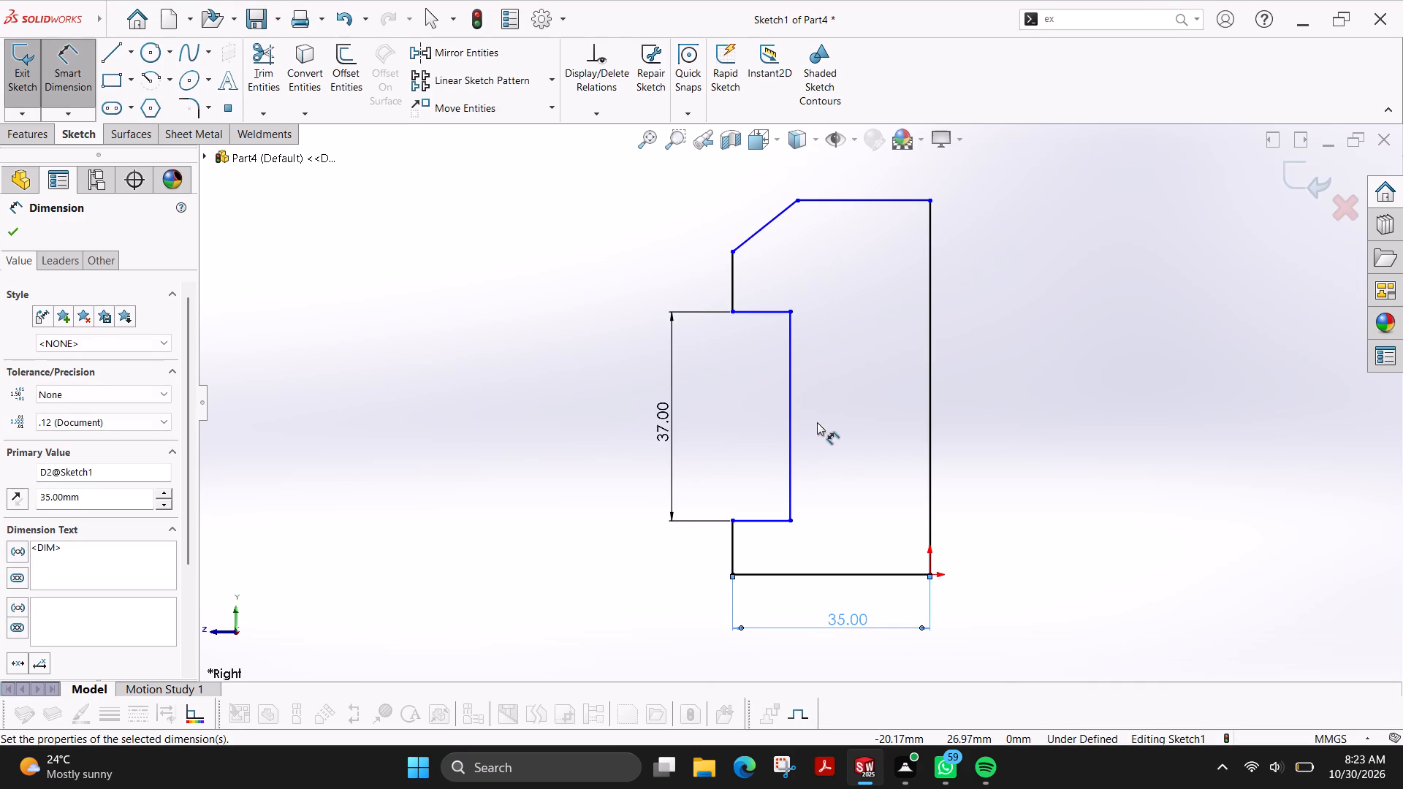
Dimension the angle between the slanted corner line and the profile's top edge as 35°.
click(769, 226)
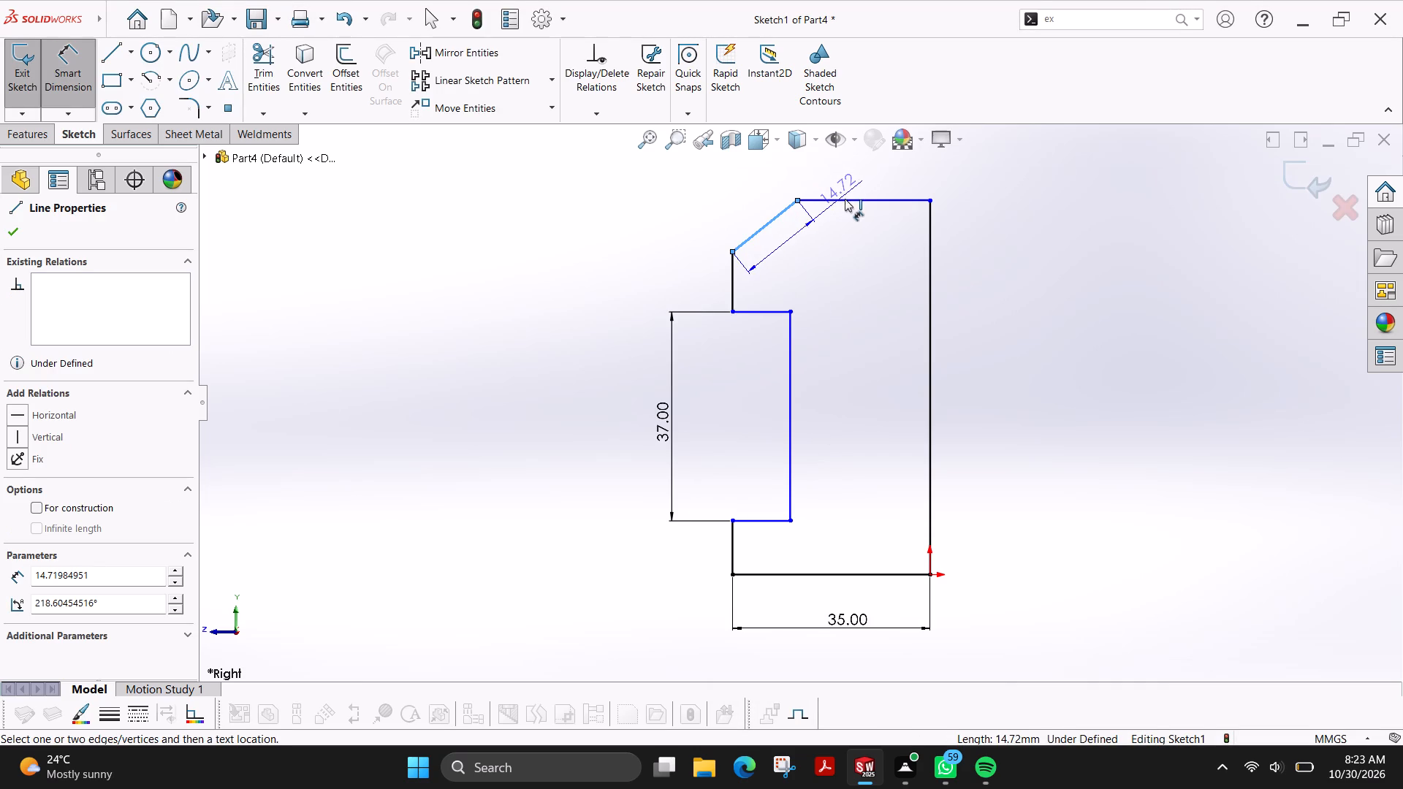
click(846, 200)
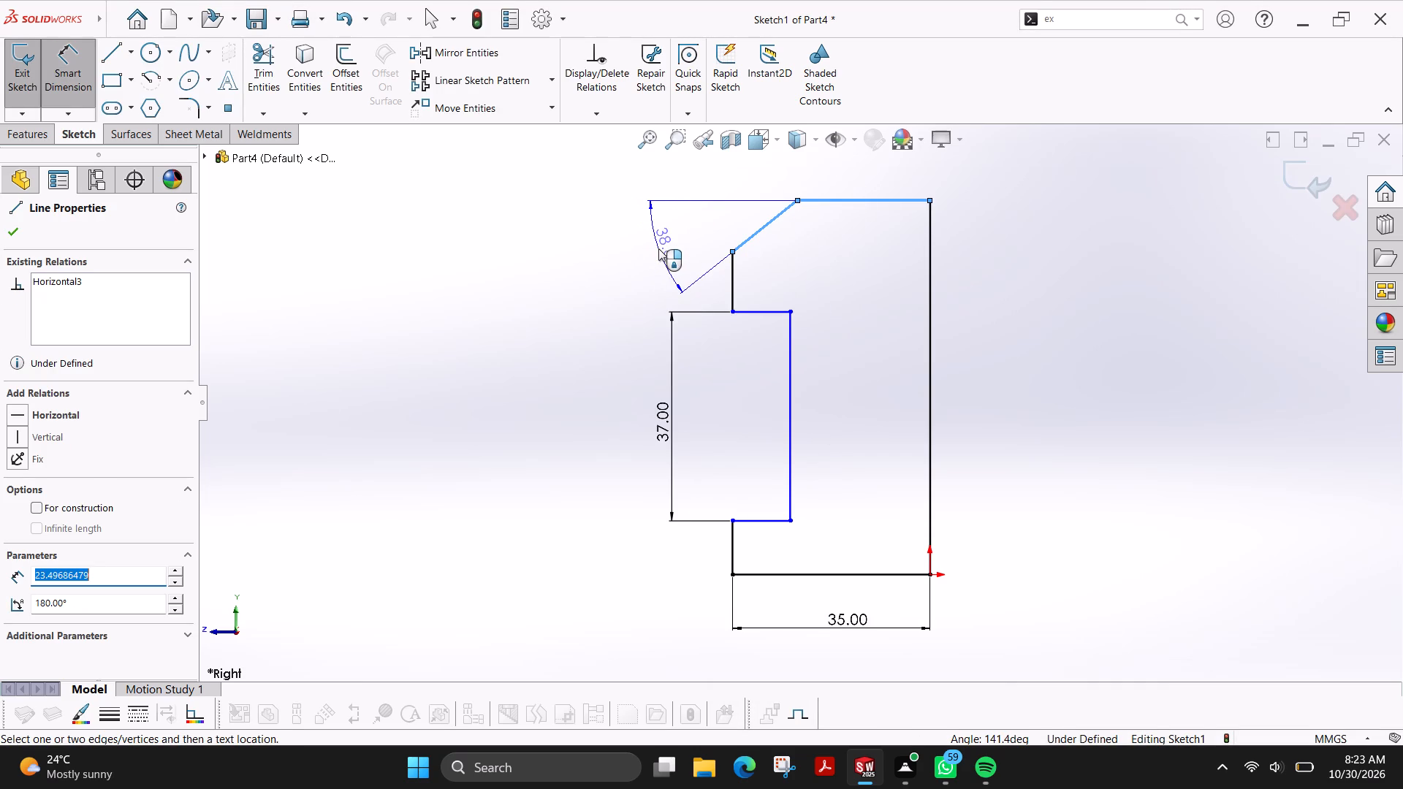
click(659, 246)
text(35)
key(Return)
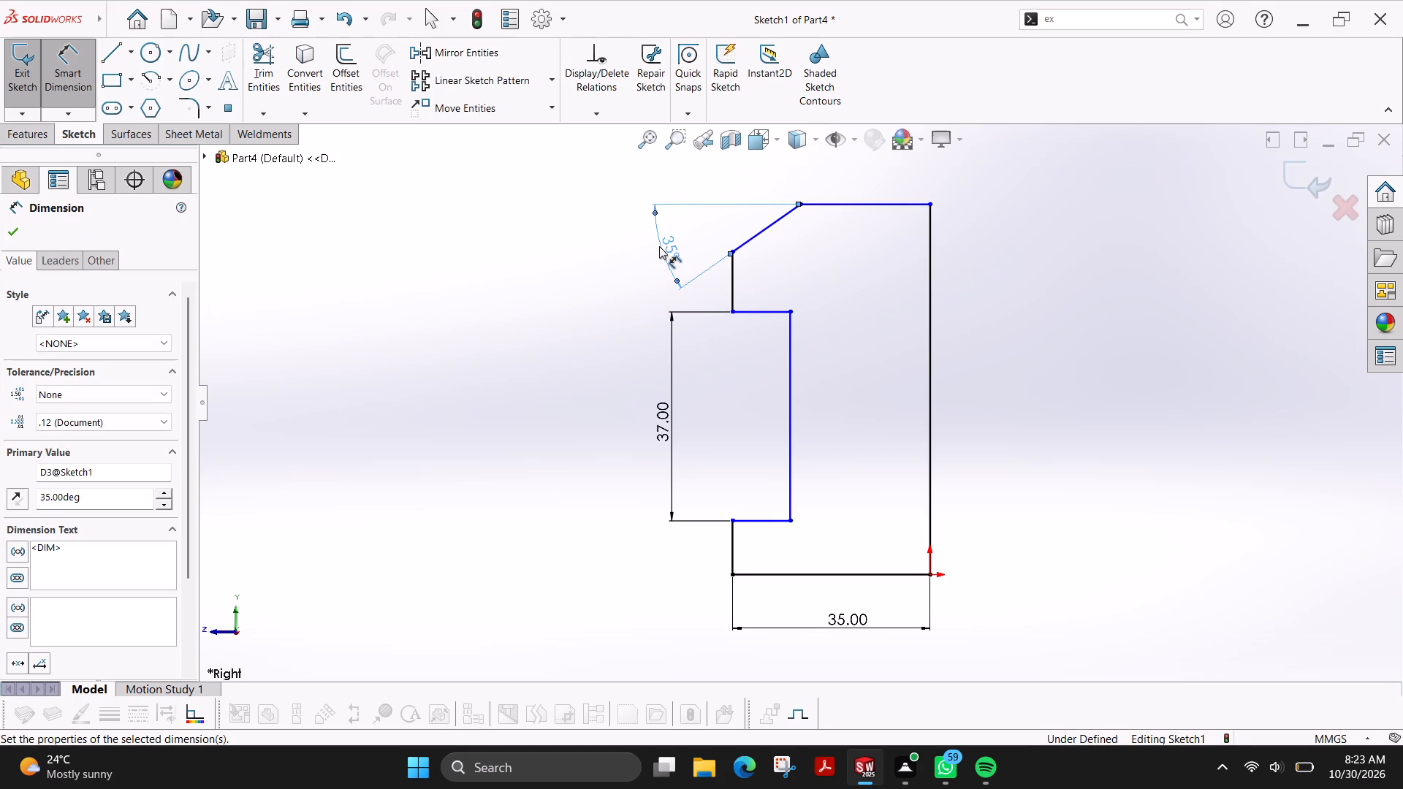
Dimension the horizontal distance from the short vertical edge above the notch to the slanted line's upper endpoint as 15 mm.
click(731, 270)
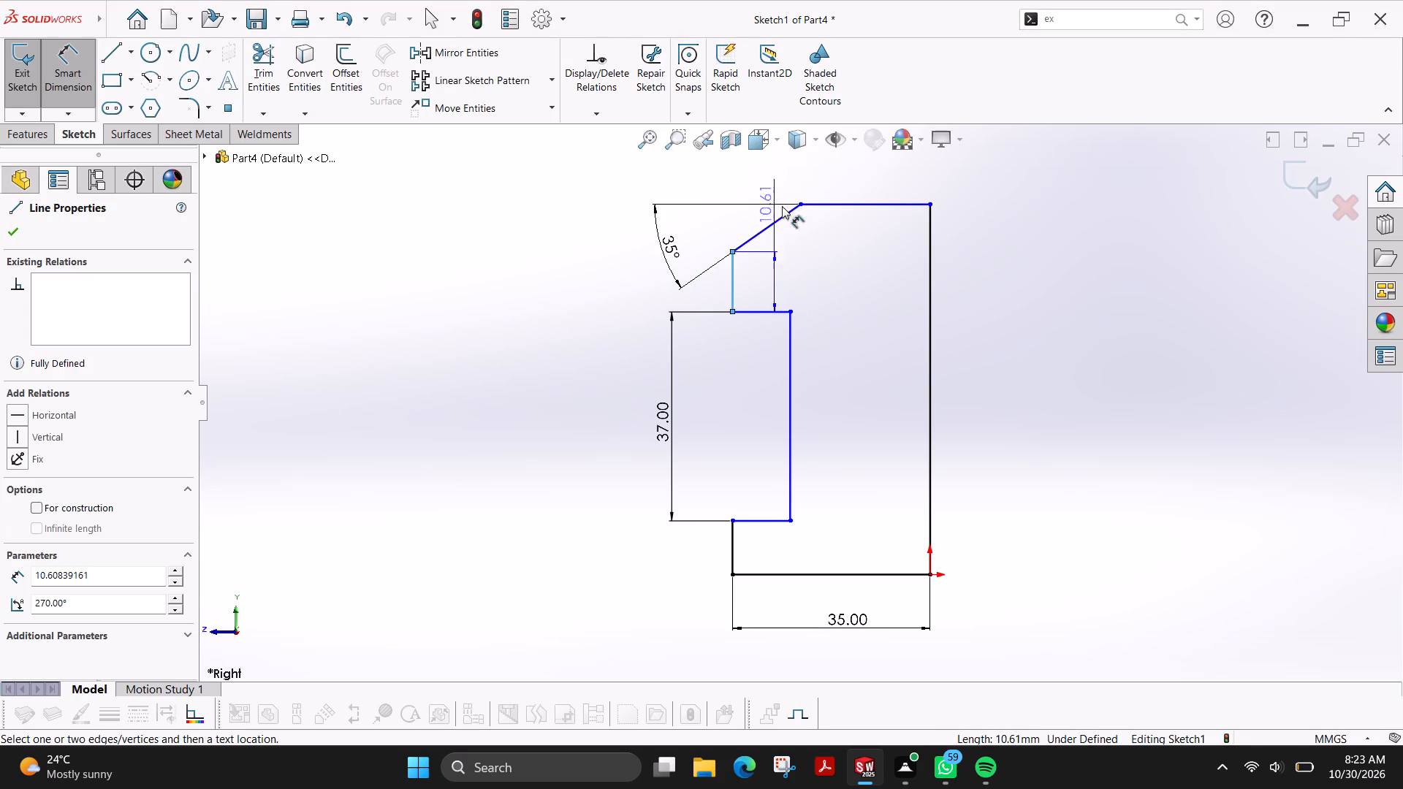
click(800, 201)
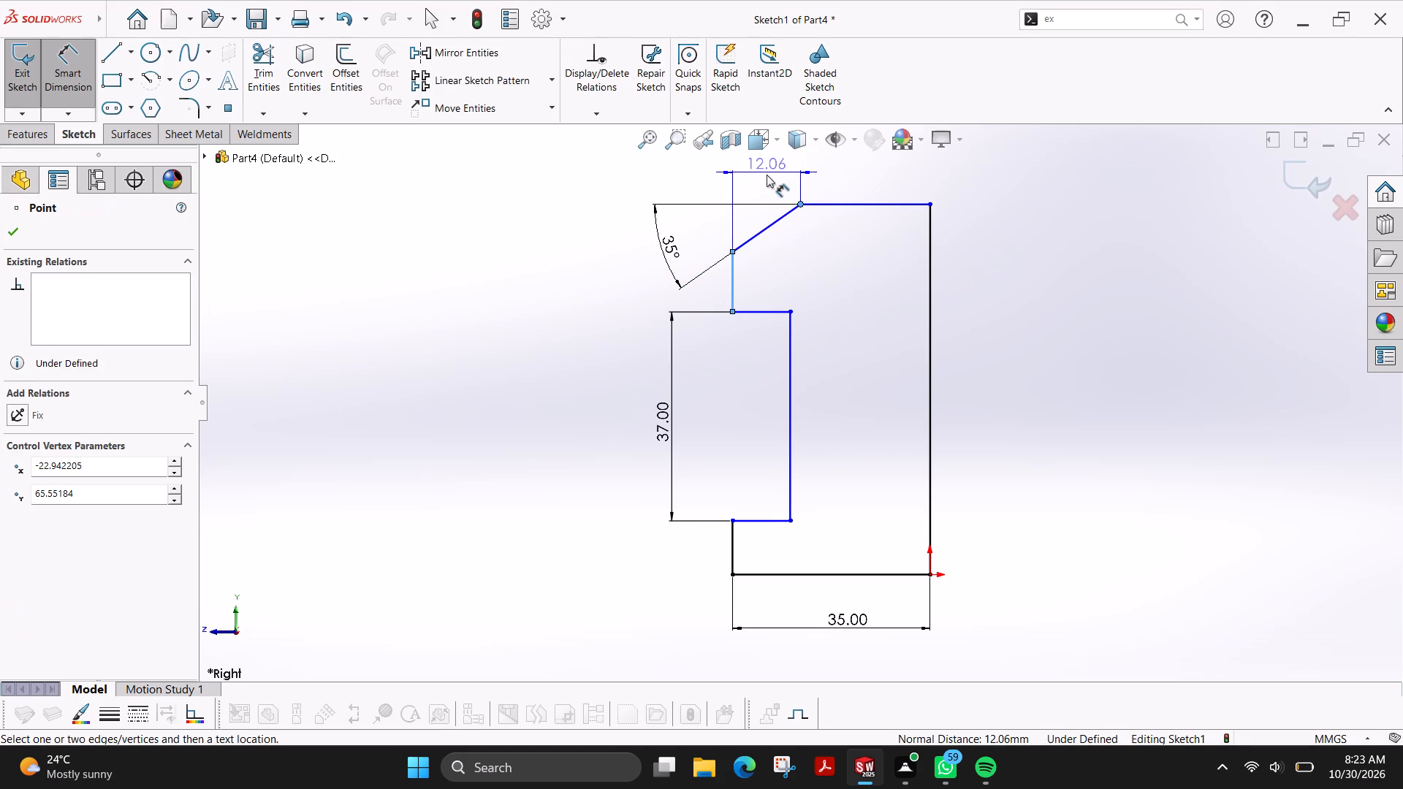
scroll(768, 175, up, 1)
click(773, 188)
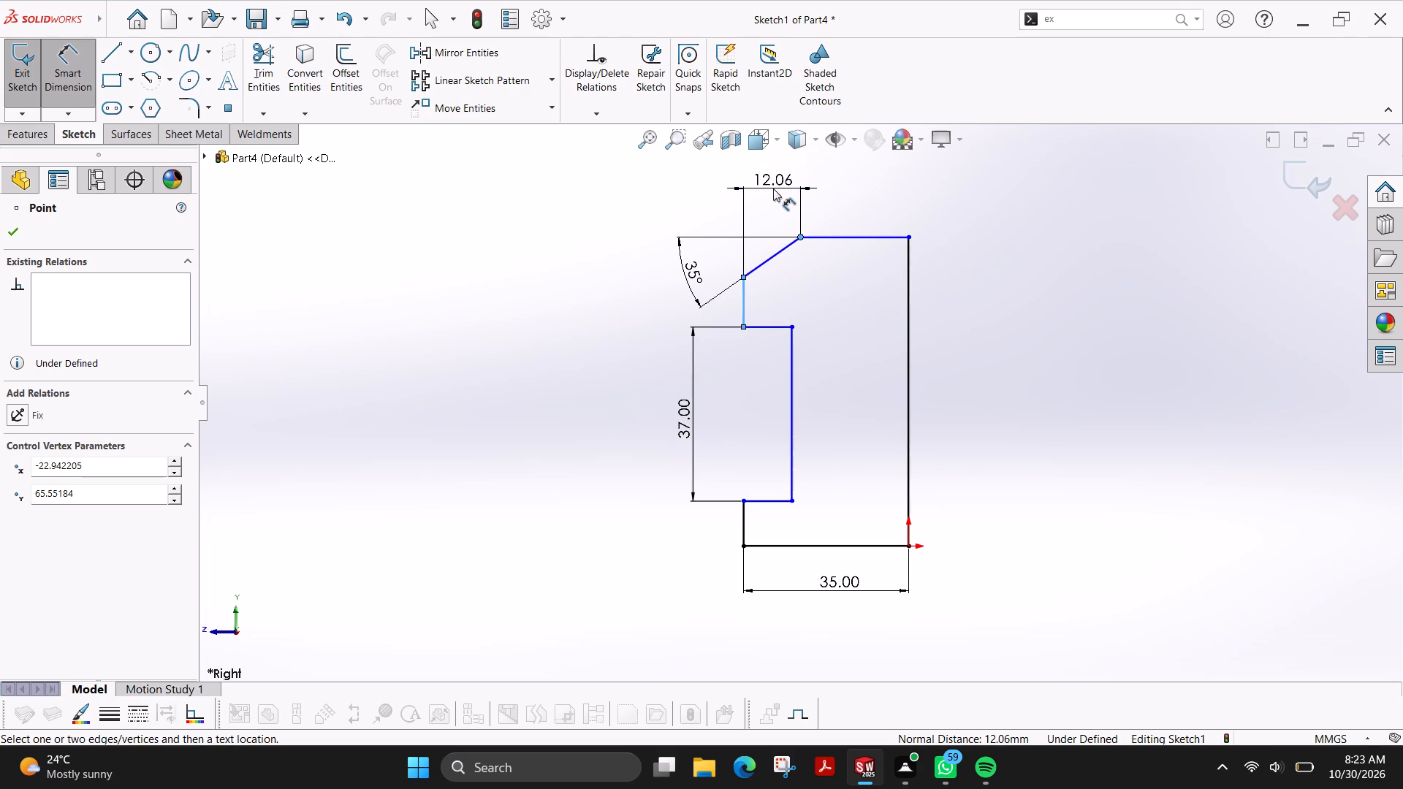
text(15)
key(Return)
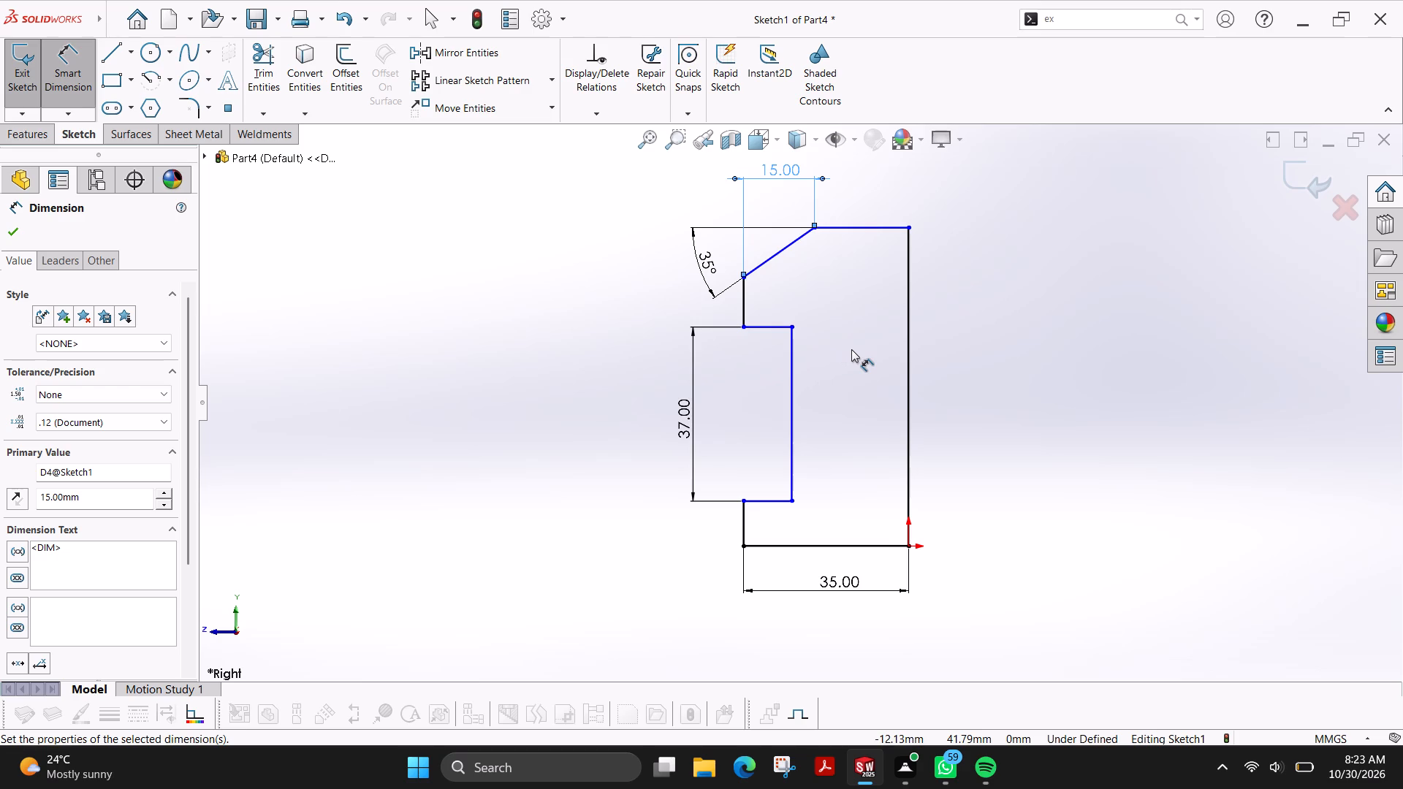
Dimension the profile's full-height vertical edge through the origin as 71 mm.
click(909, 331)
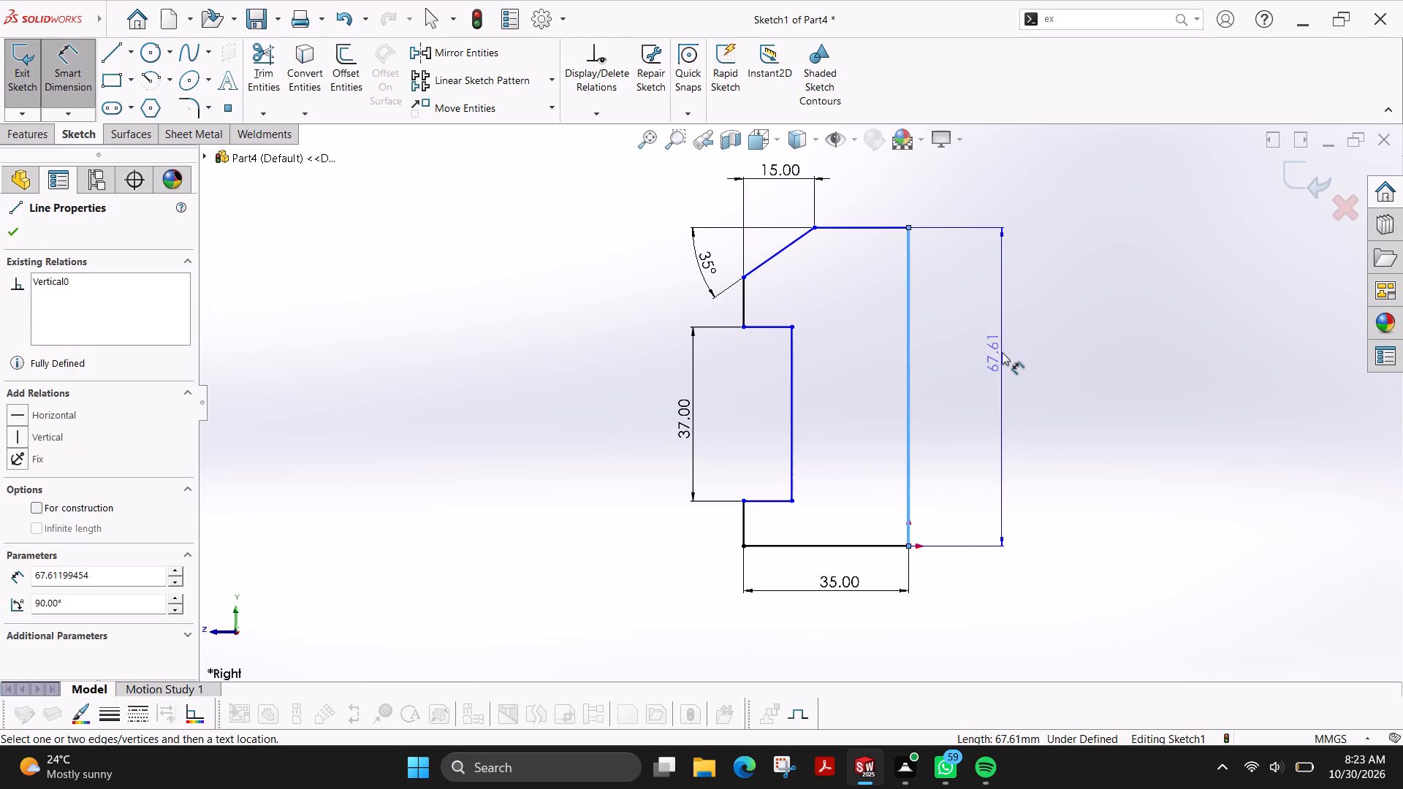
click(1002, 352)
text(71)
key(Return)
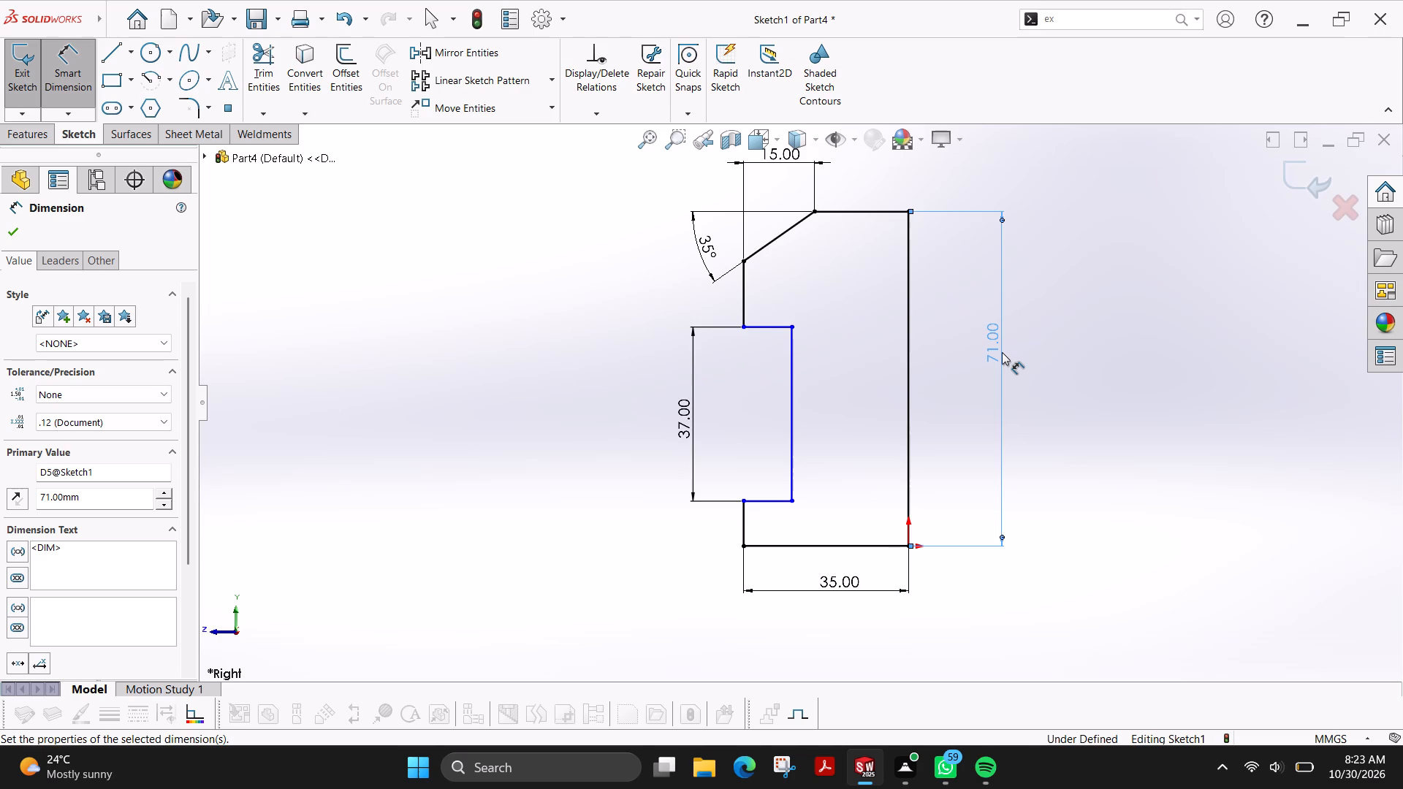
Dimension the short vertical edge below the notch as 10 mm.
click(745, 516)
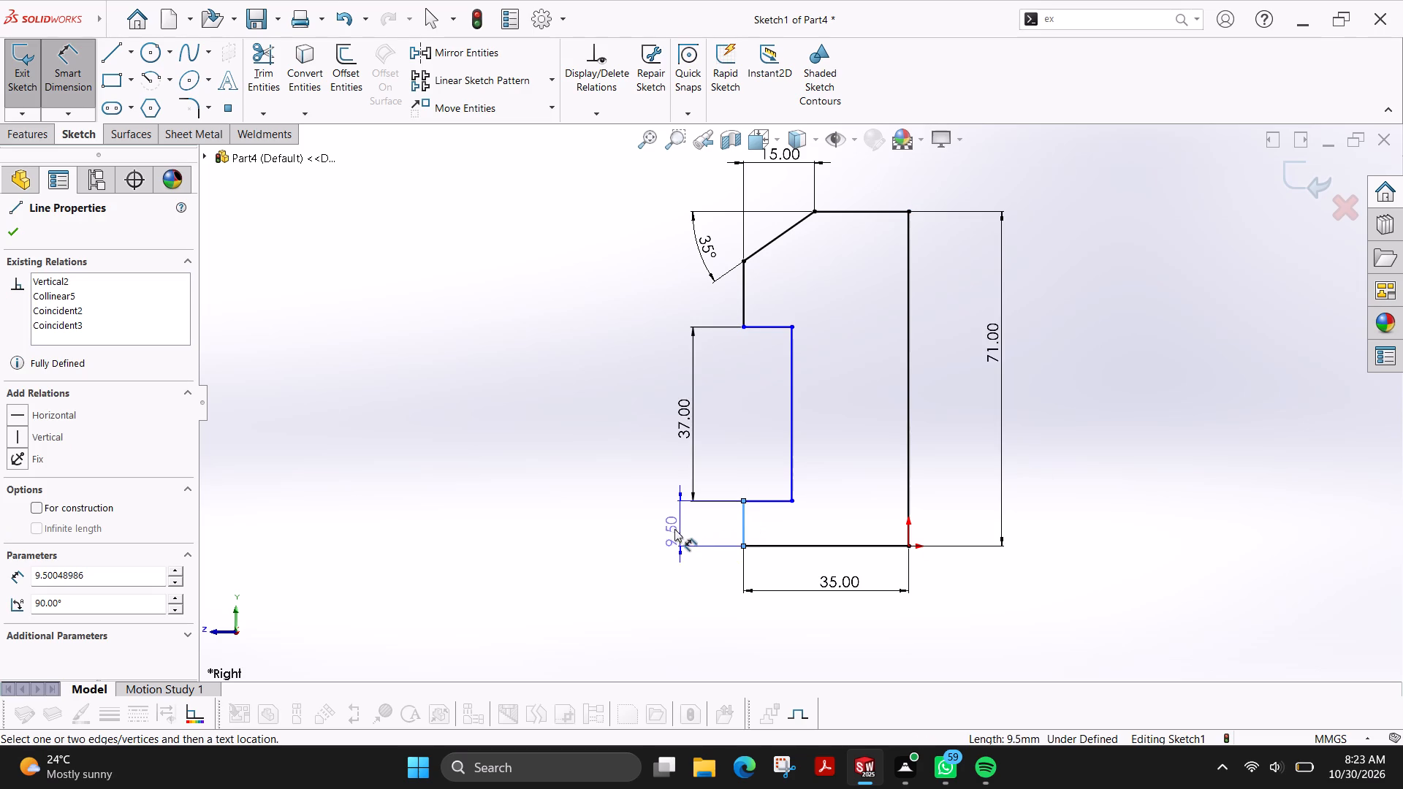
click(674, 528)
text(10)
key(Return)
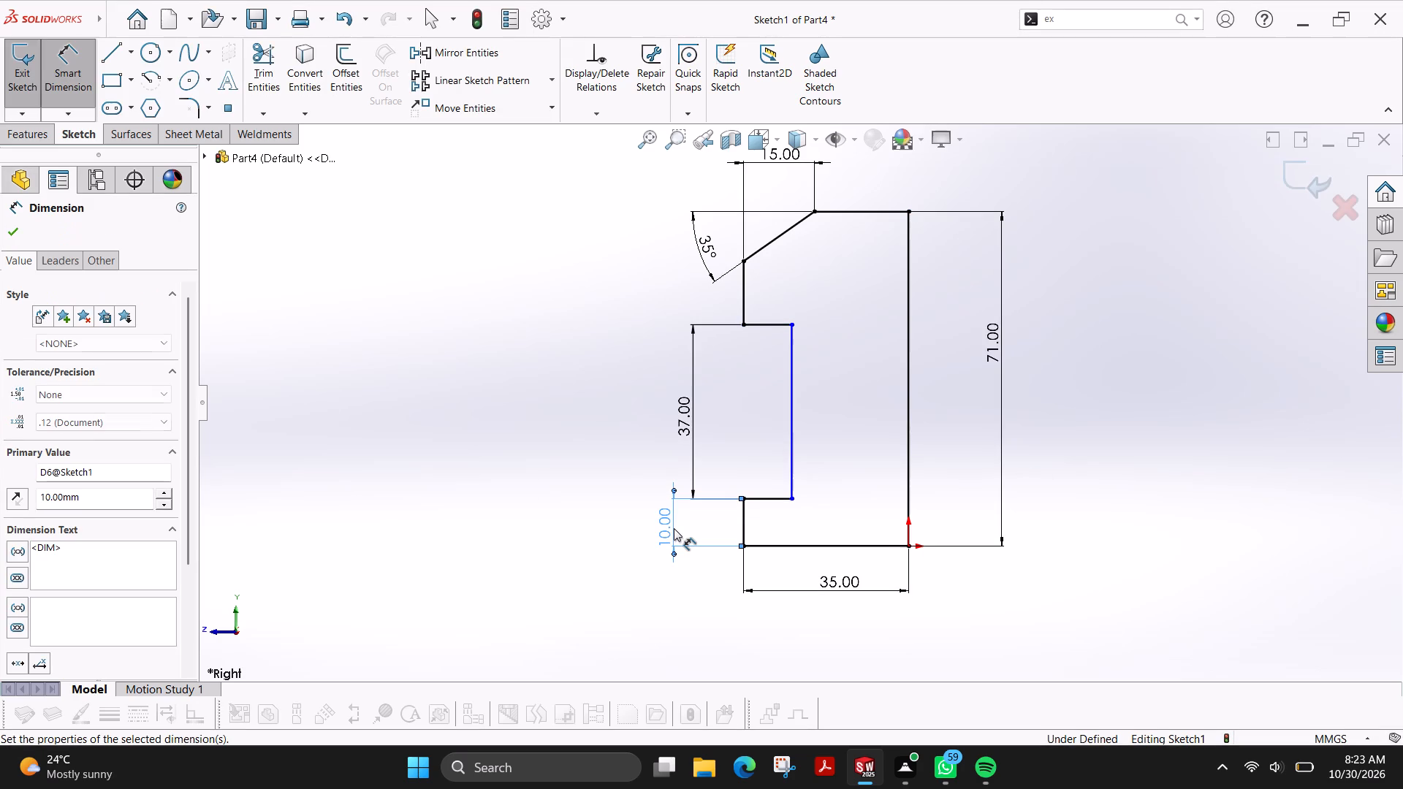
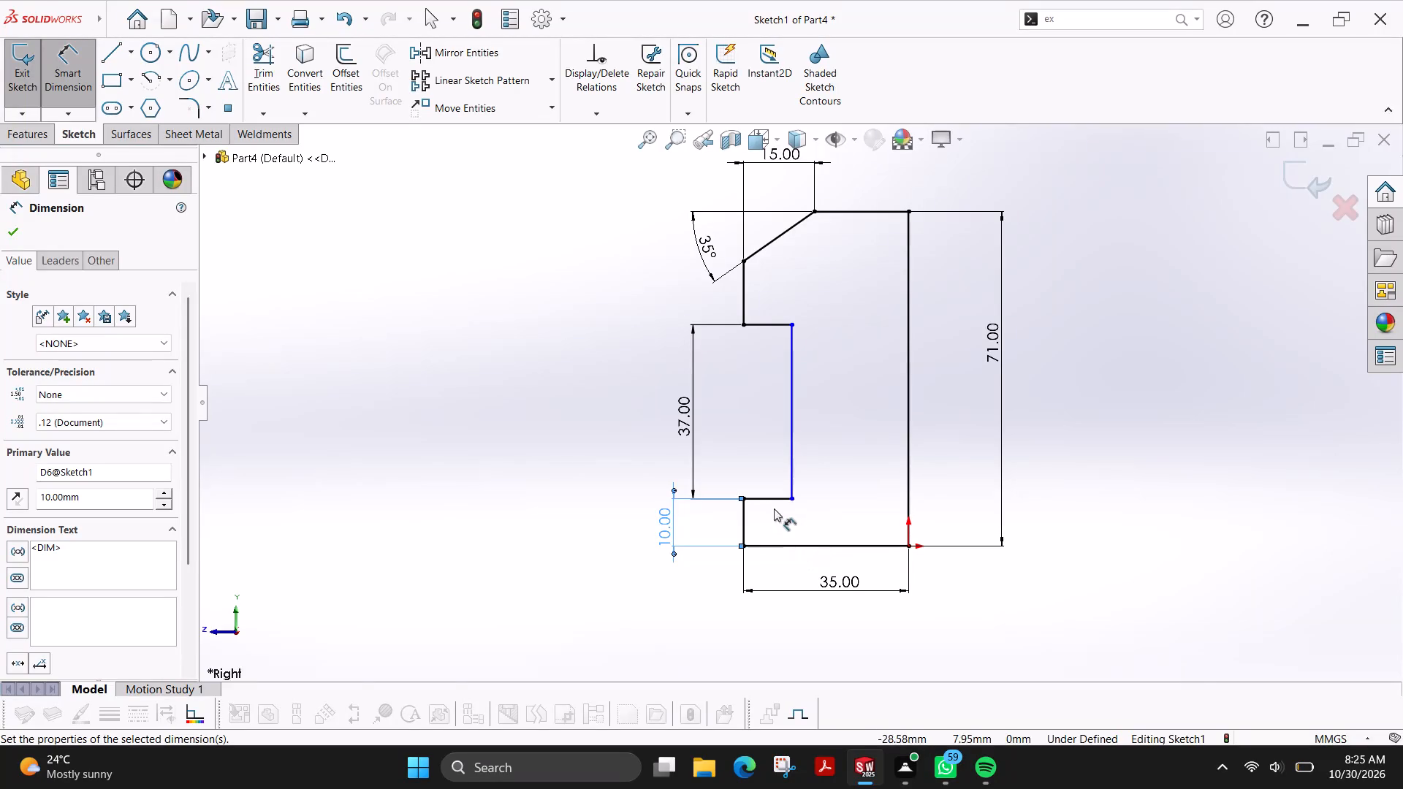
Dimension the notch's lower horizontal edge as 12 mm.
click(763, 500)
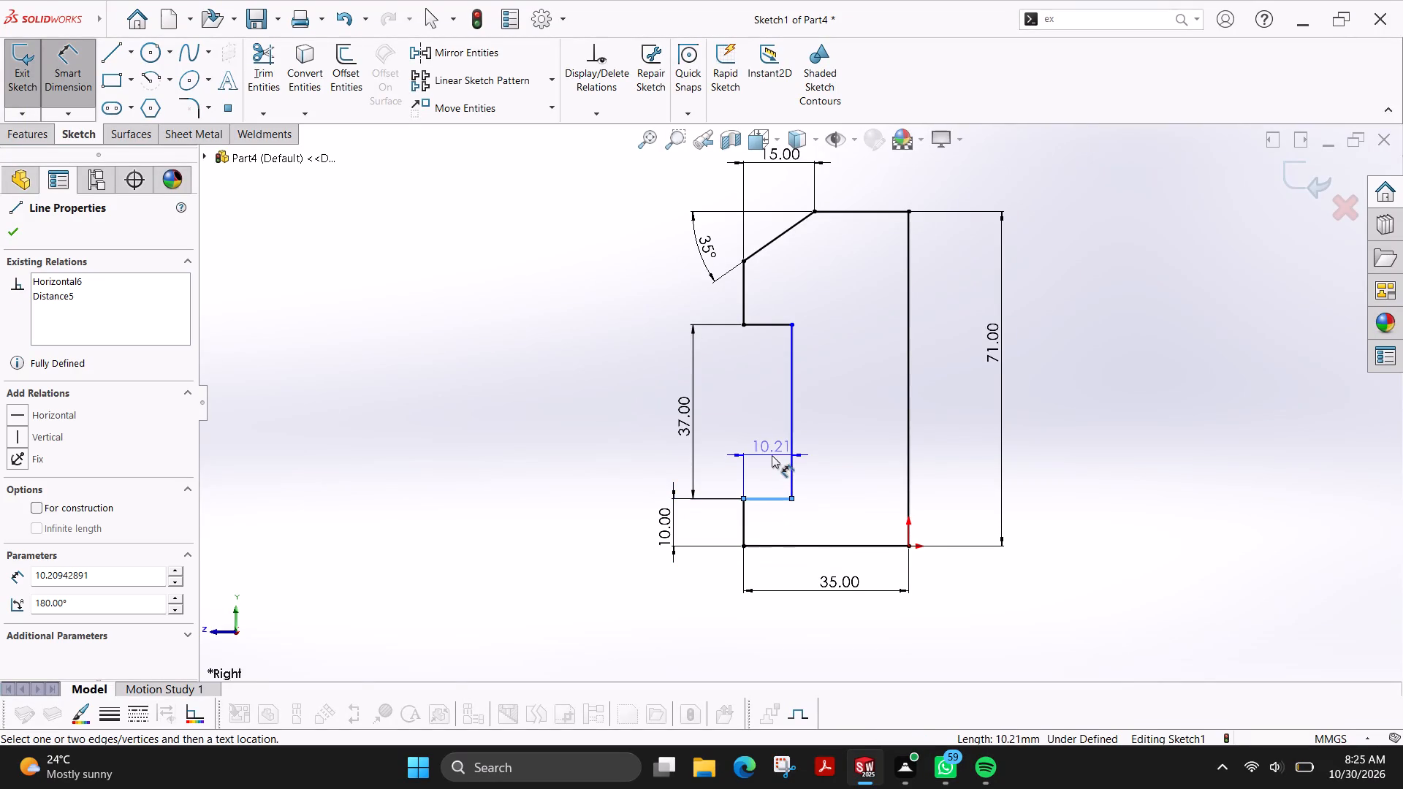
click(766, 455)
text(12)
key(Return)
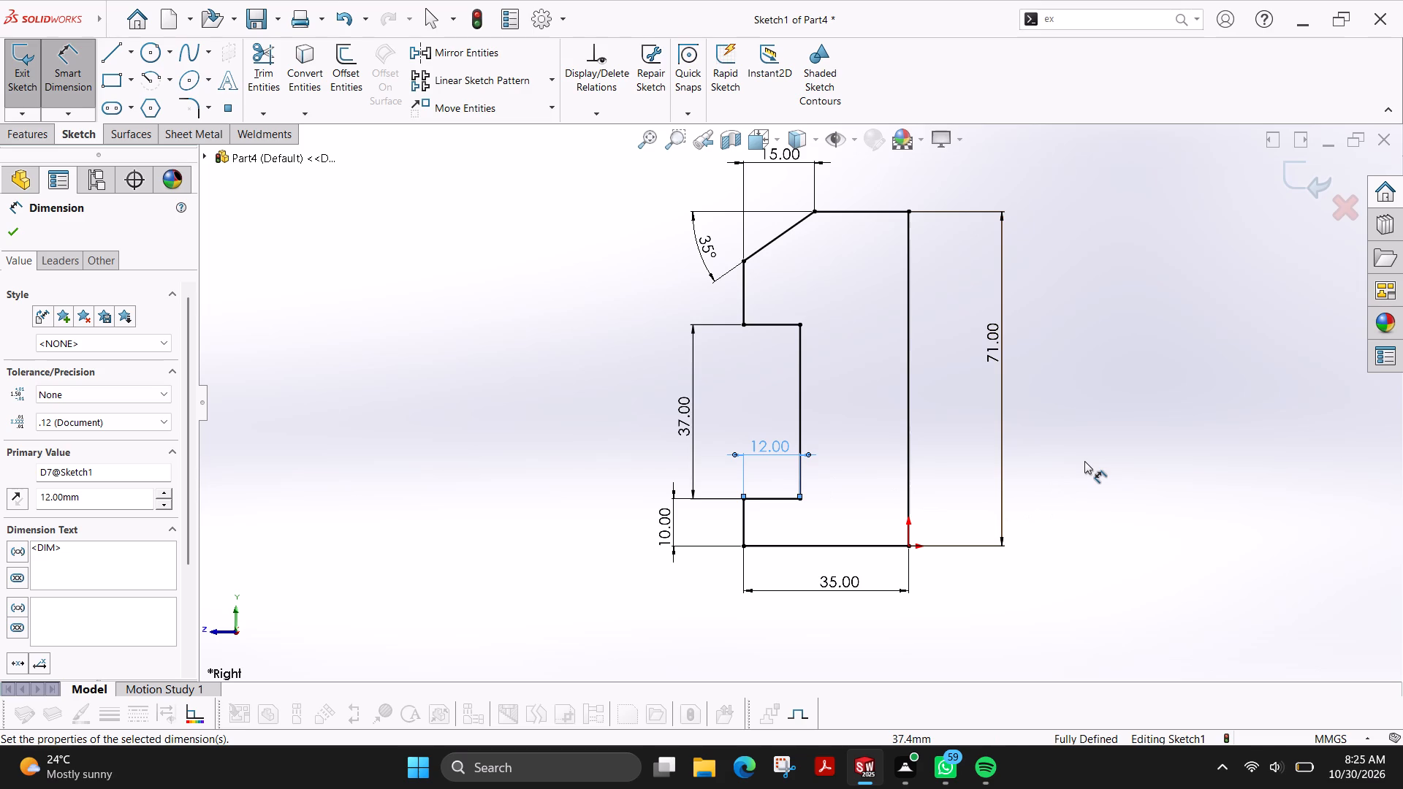
Extrude the closed profile region as a boss 84 mm deep, blind, in the reversed direction.
click(31, 136)
click(37, 94)
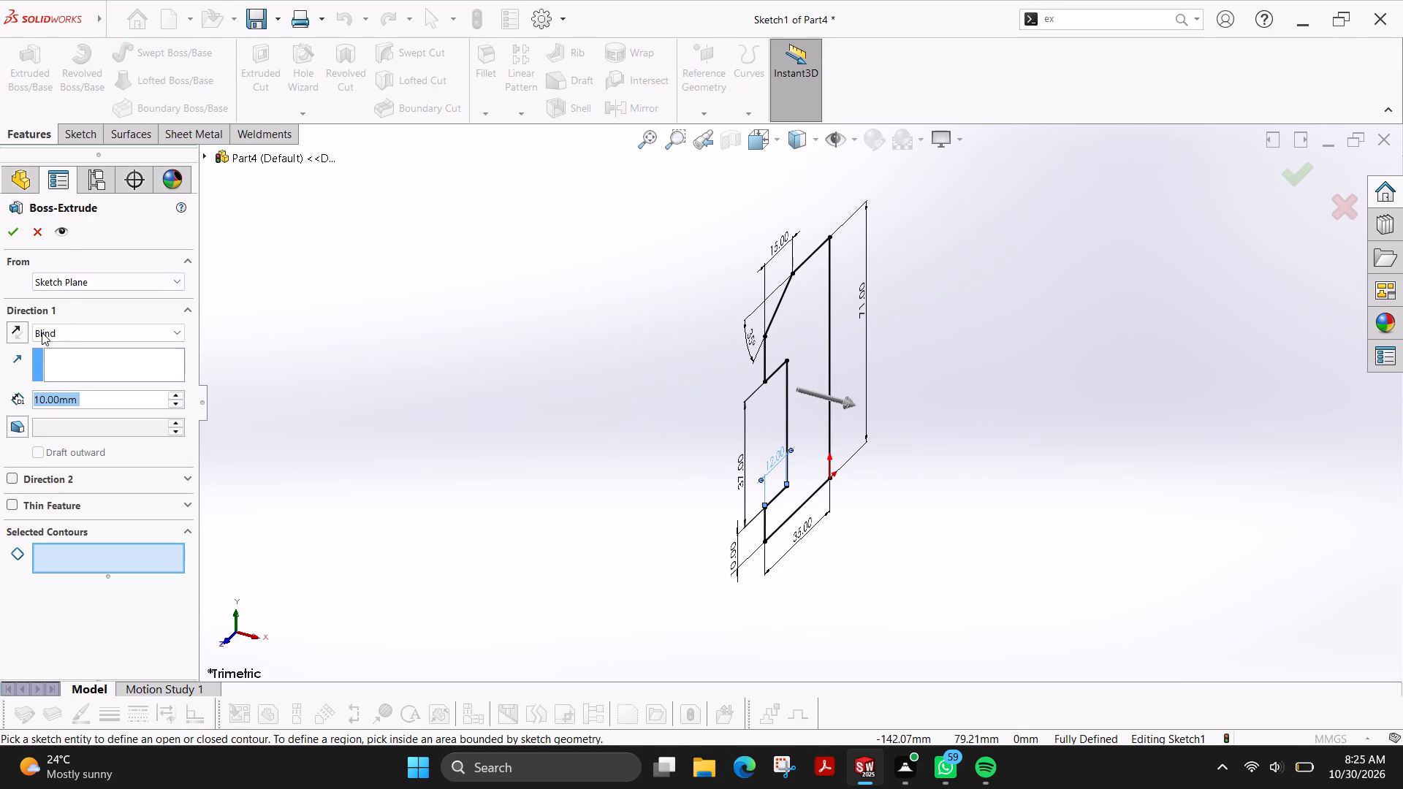
click(12, 332)
click(796, 336)
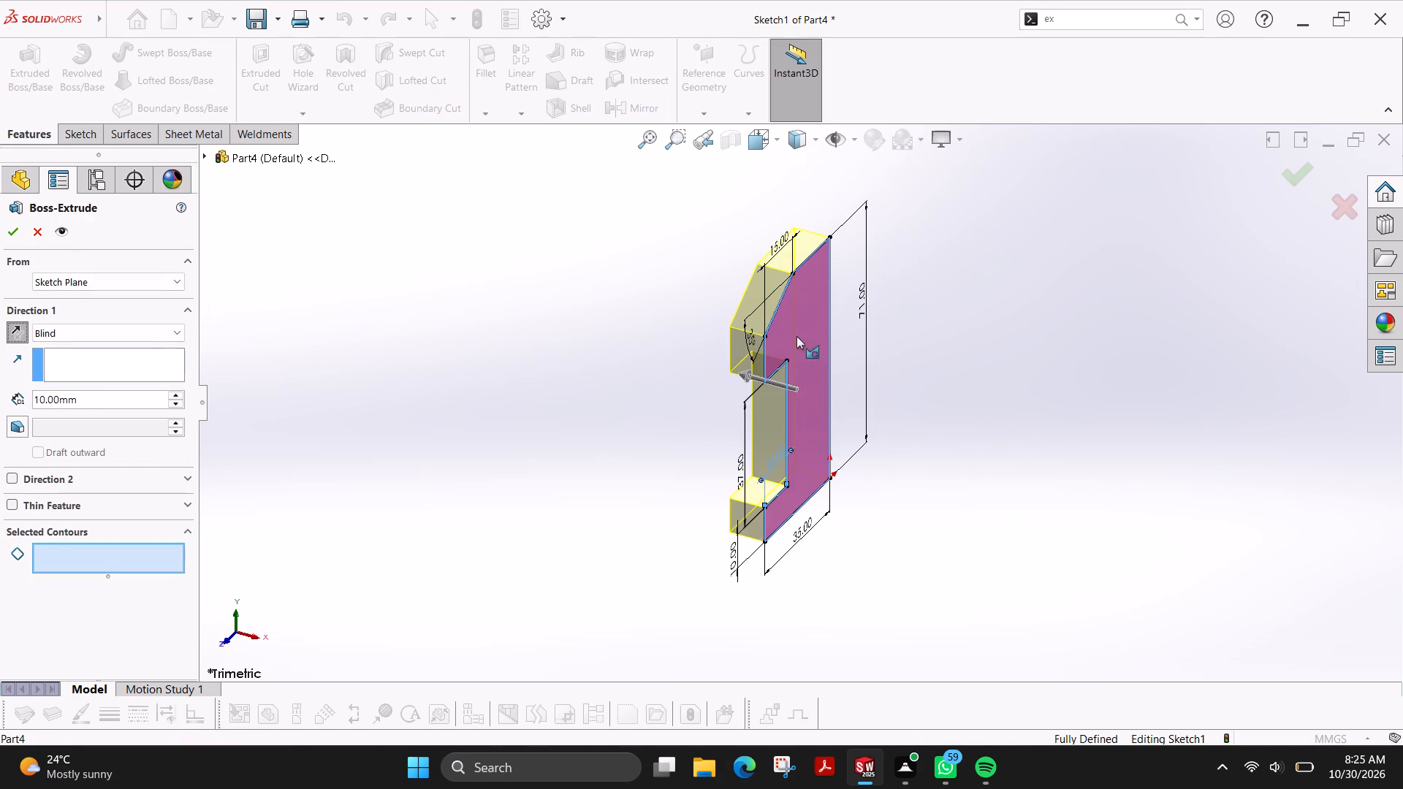
double_click(109, 402)
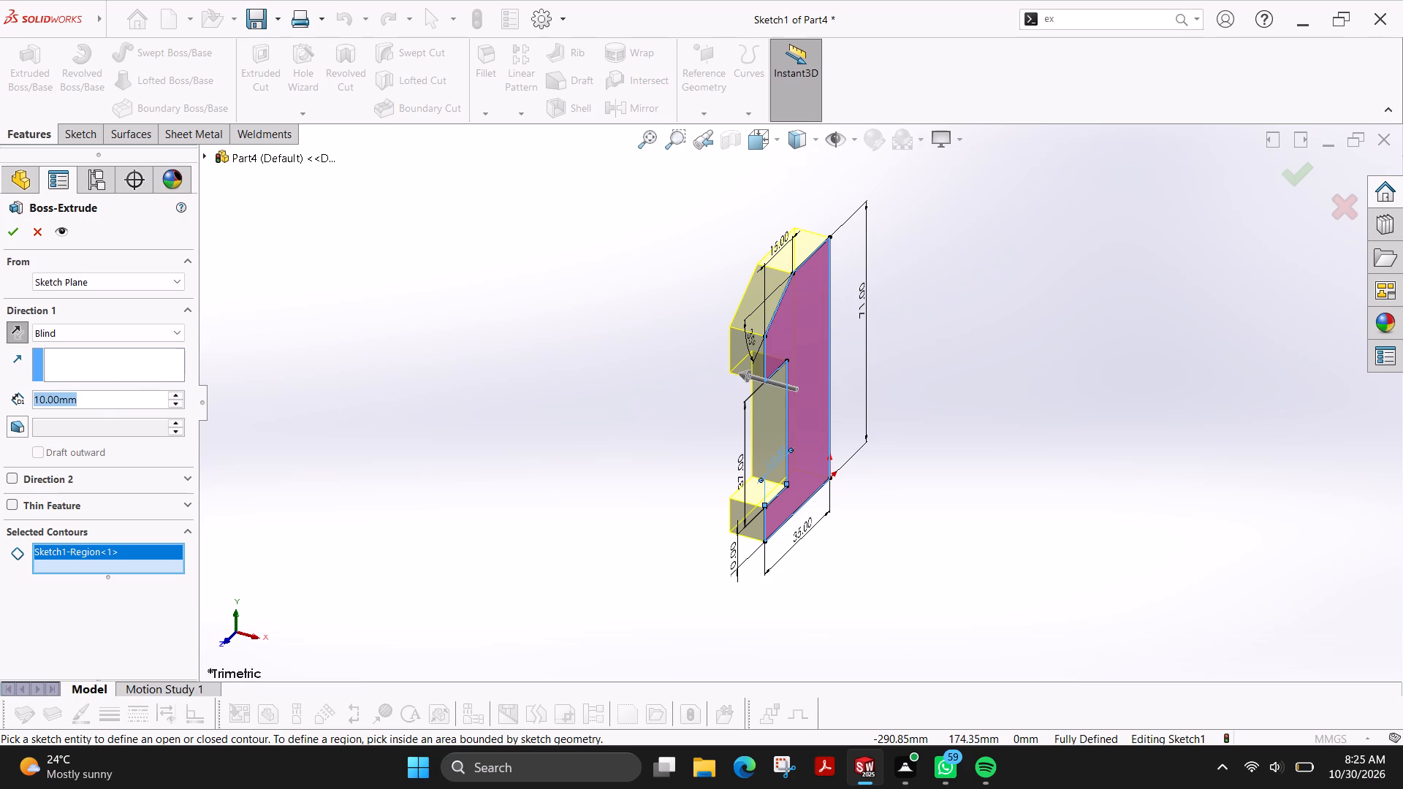
text(84)
key(Return)
click(8, 233)
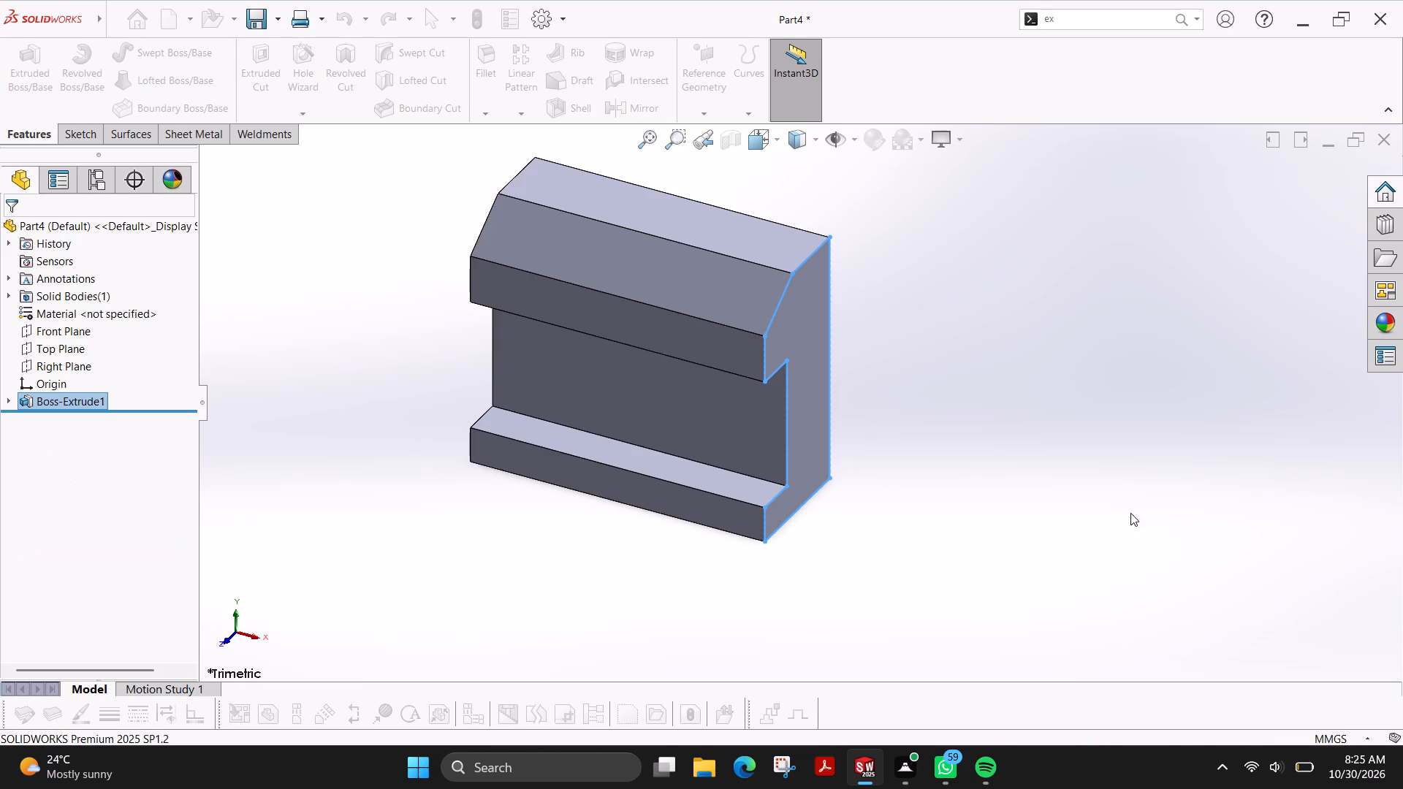
key(Escape)
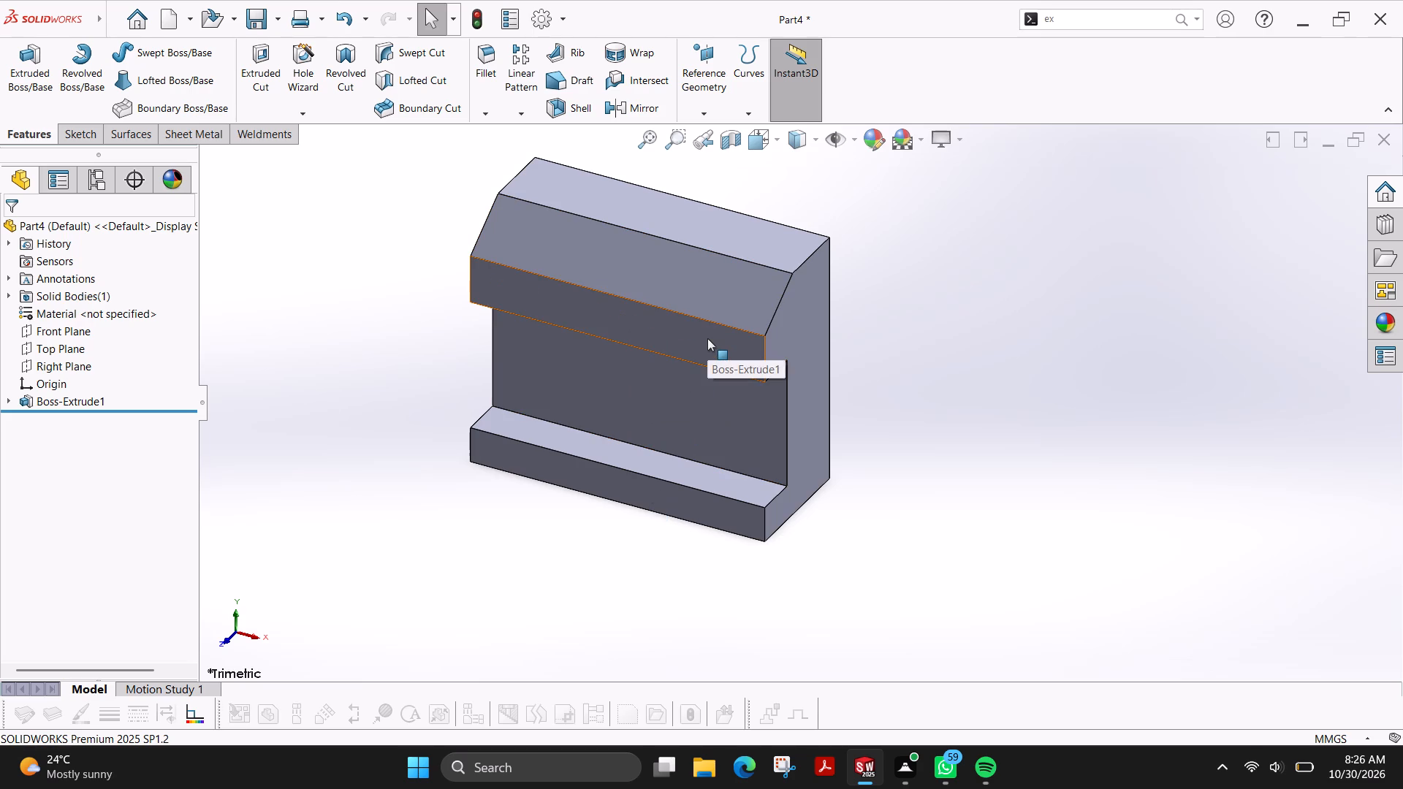
Start a new sketch on the body's long vertical front face above the notch.
click(709, 348)
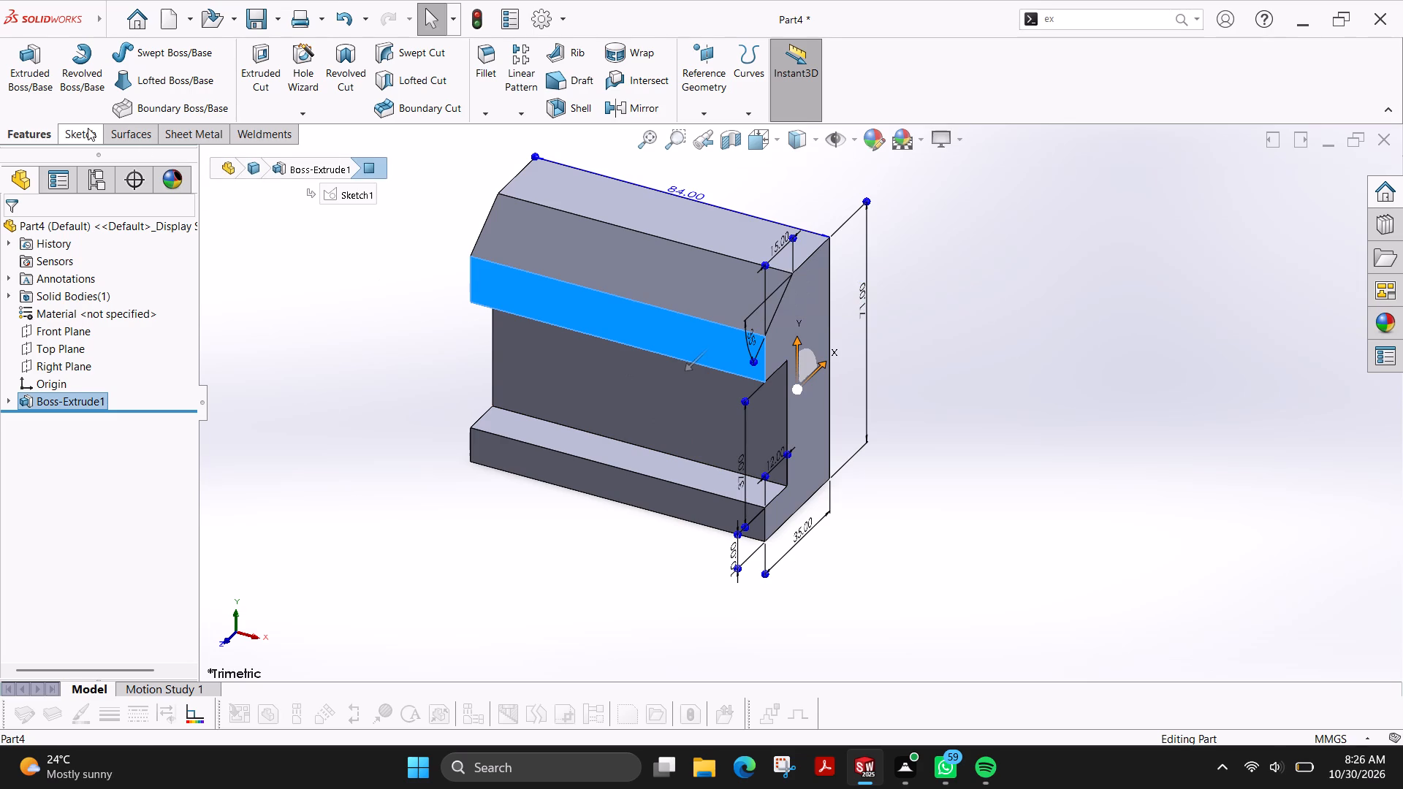
click(84, 127)
click(20, 67)
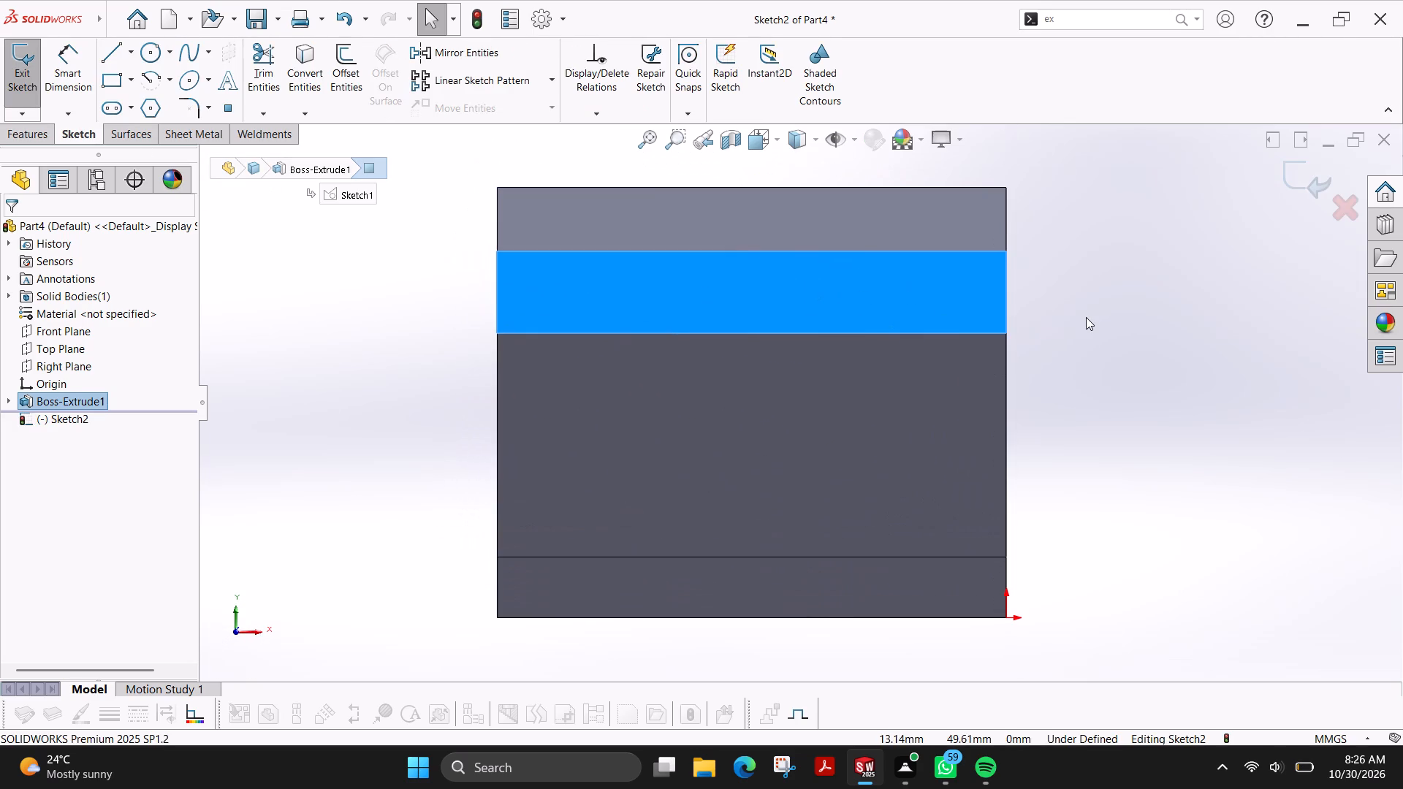
key(Escape)
Sketch a line about 38 mm up from the origin, continued by two slanted lines leaning inward and ending on the body's top edge.
click(115, 56)
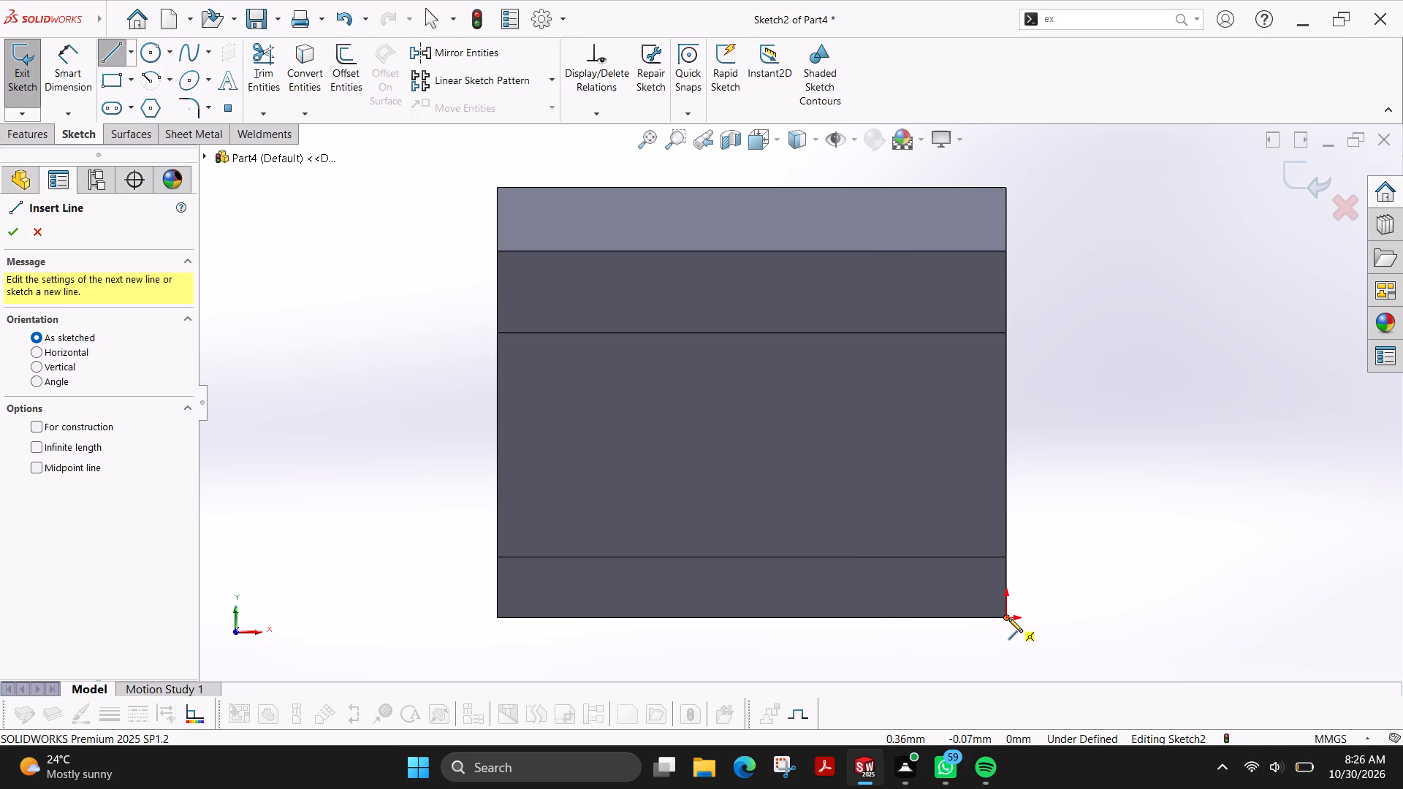
click(1008, 618)
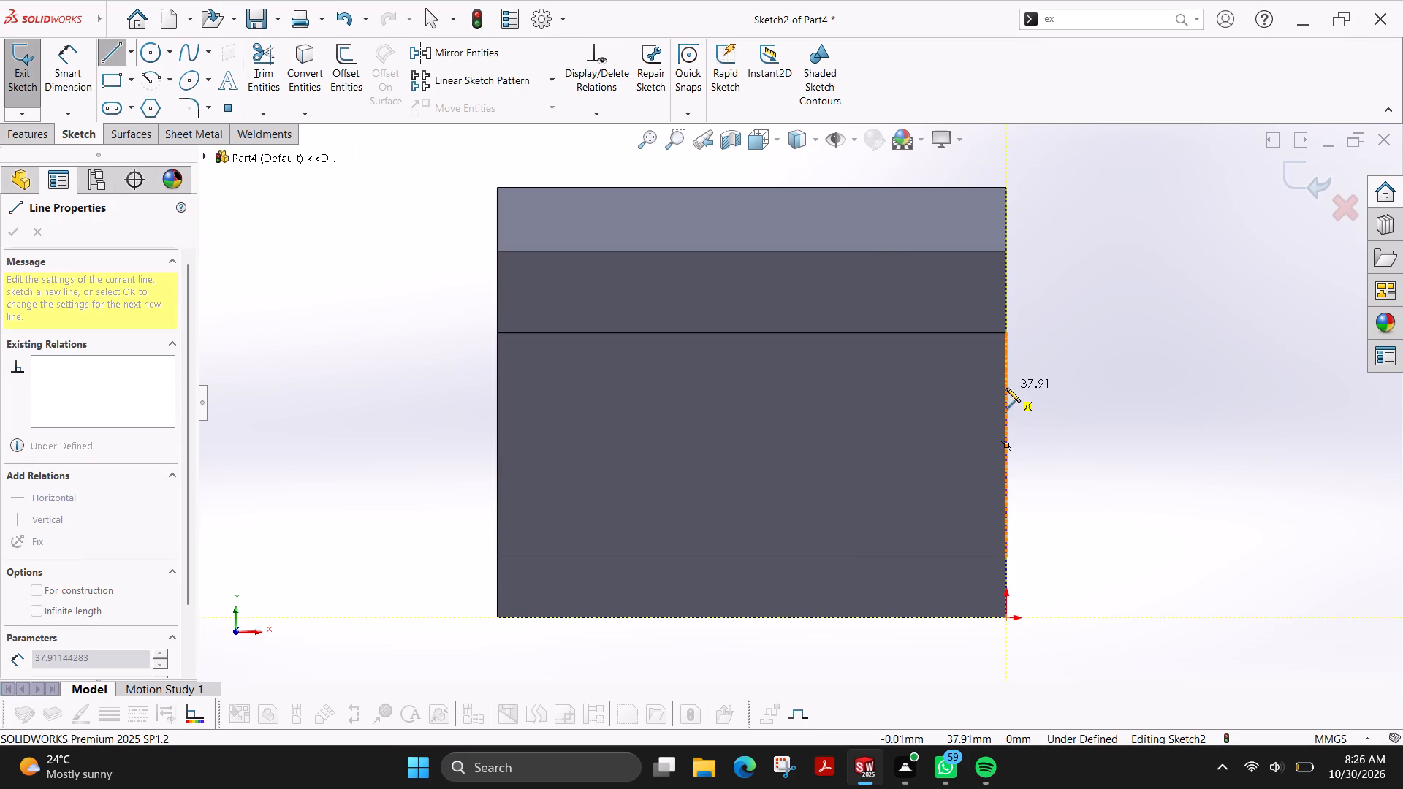
click(1006, 388)
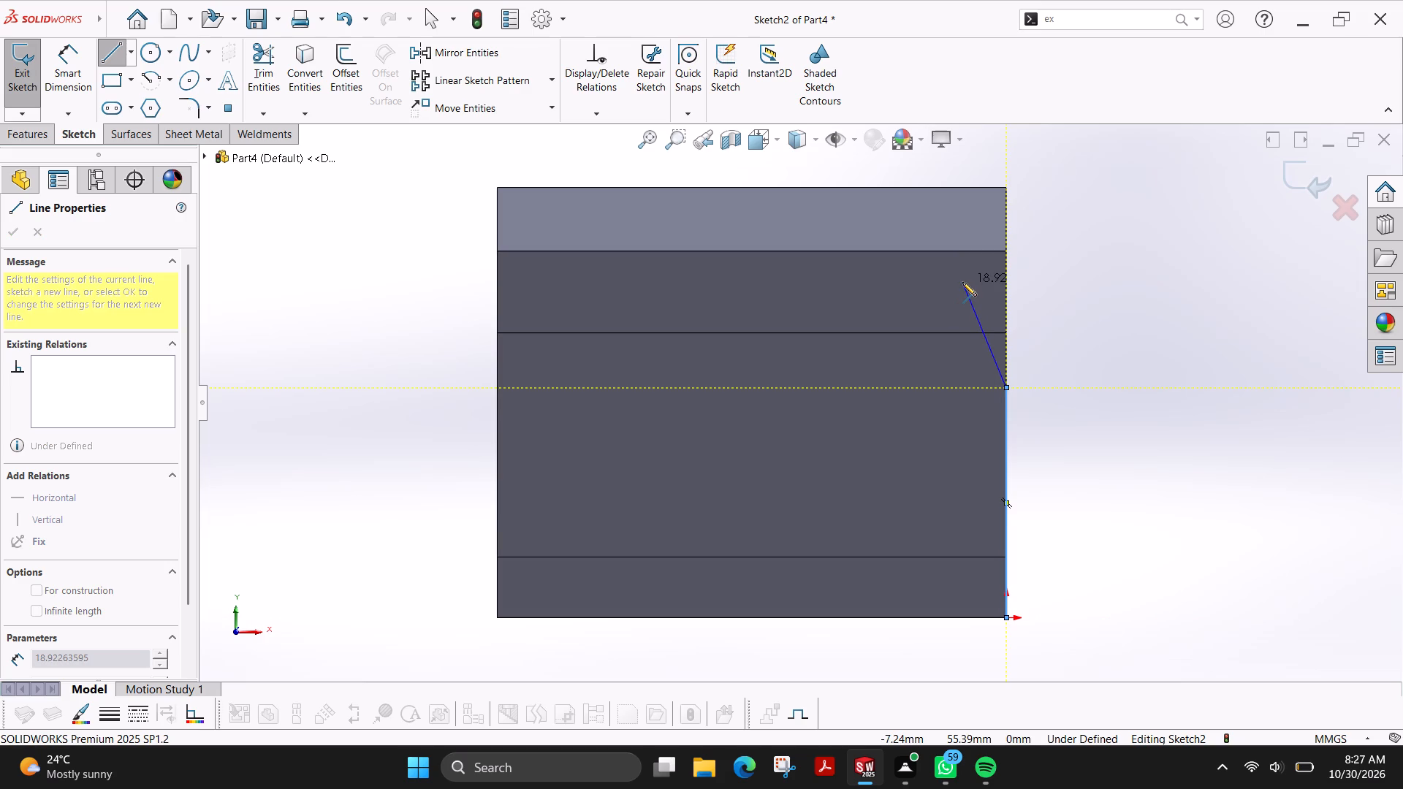
click(962, 282)
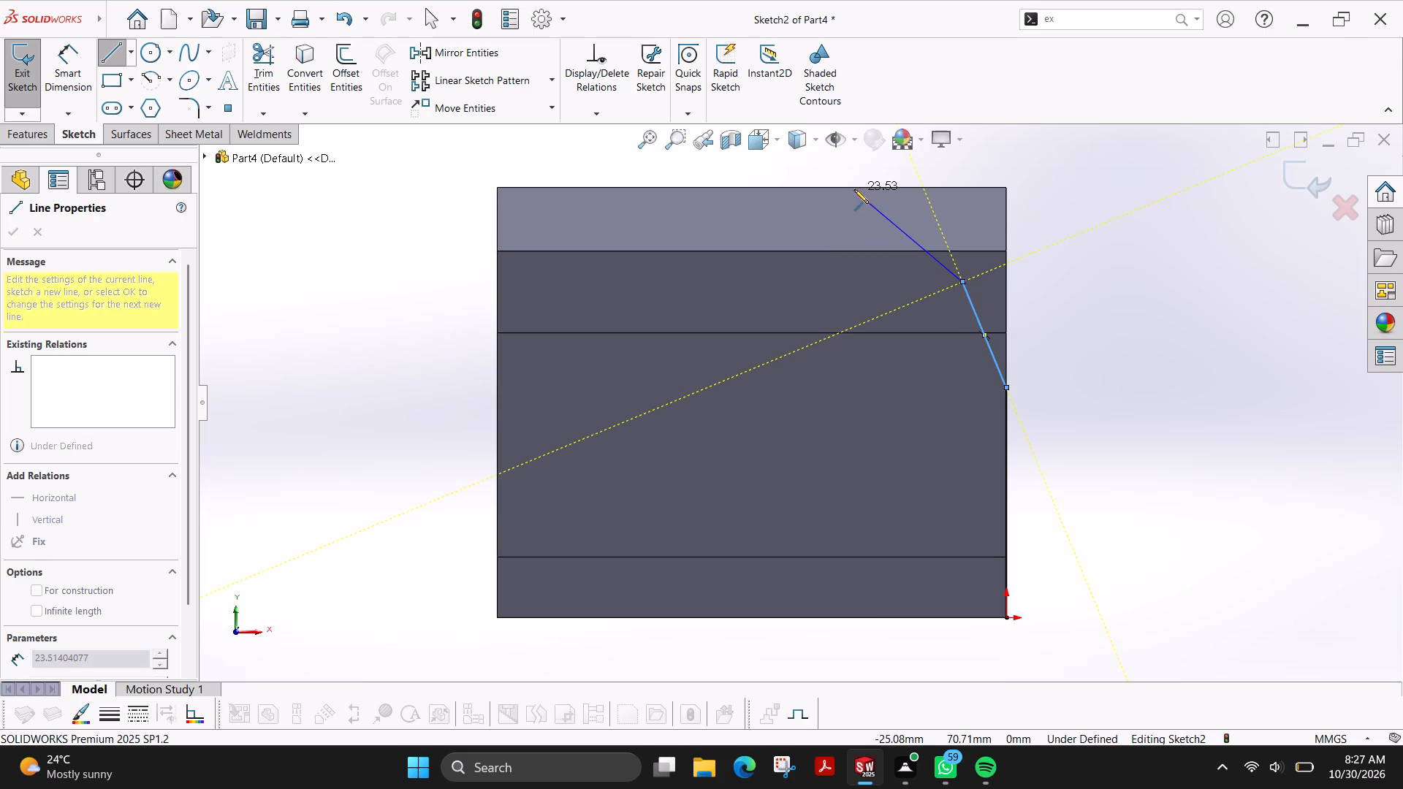
click(852, 186)
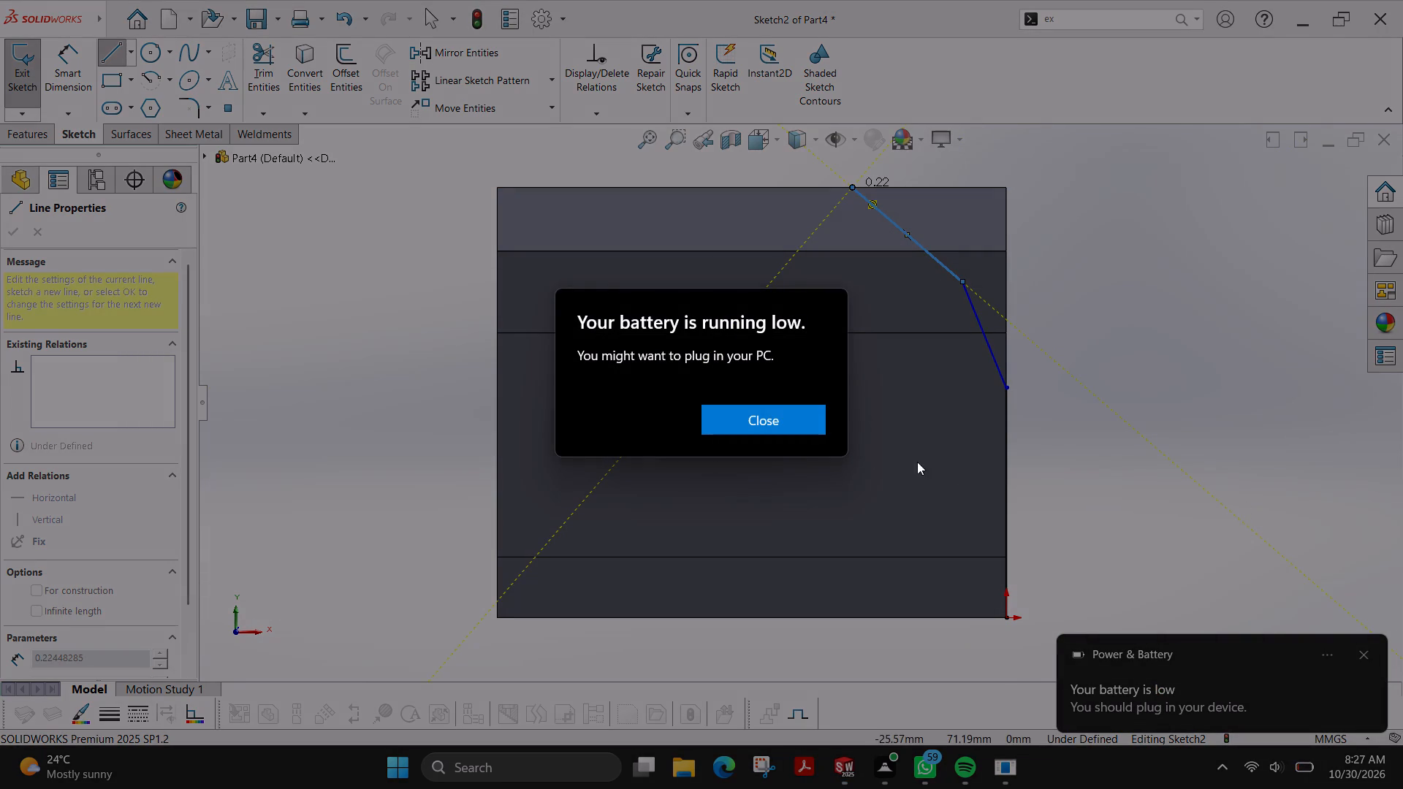
click(790, 420)
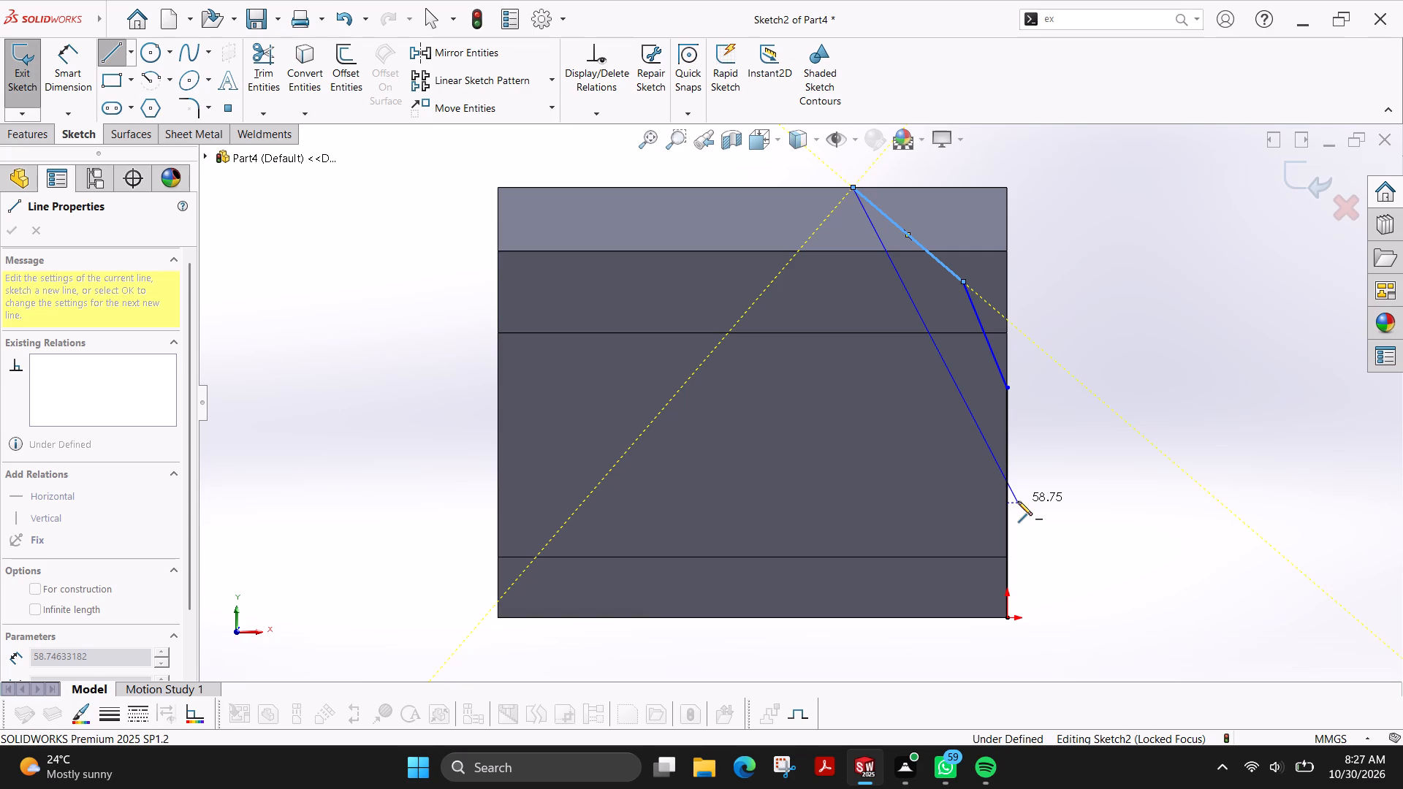
key(Escape)
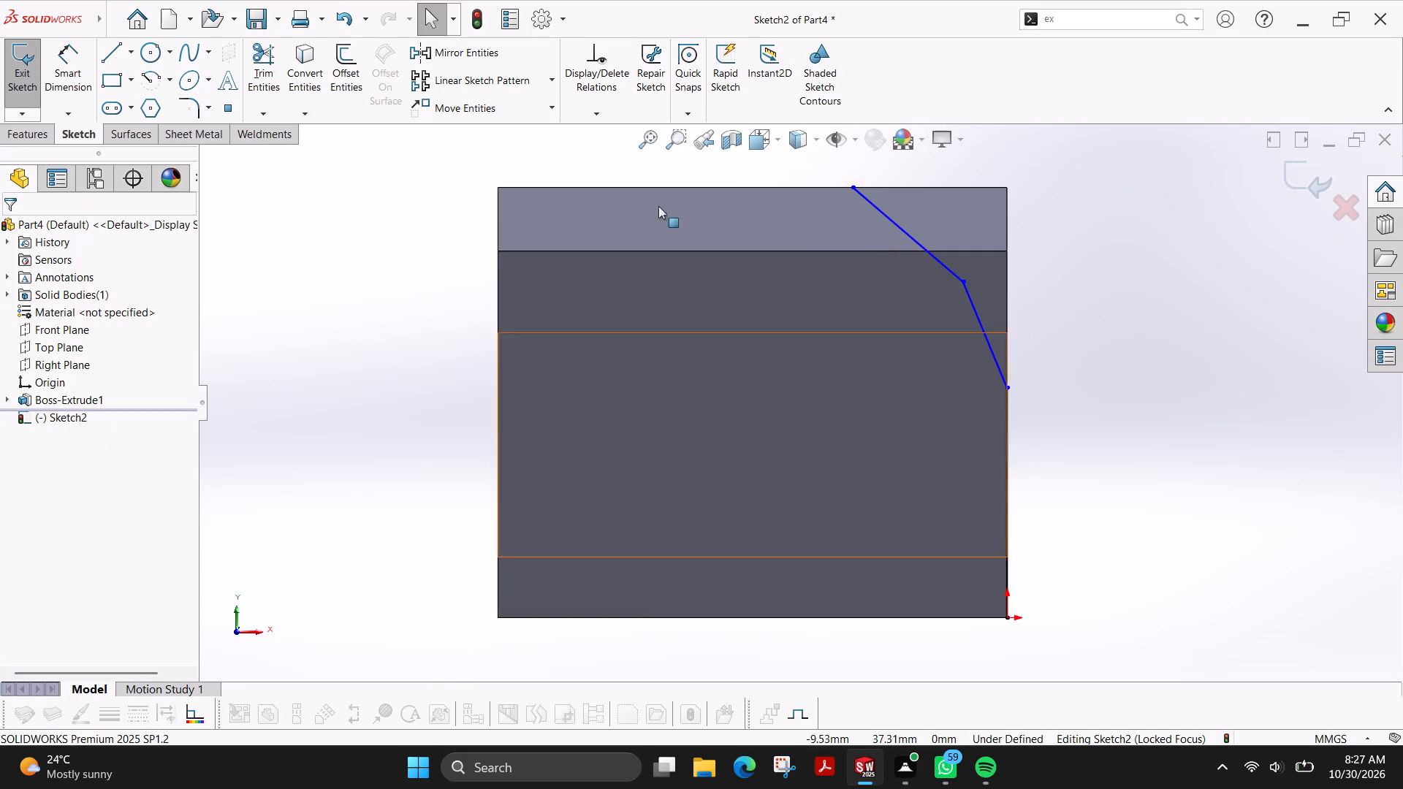
Dimension the vertical line rising from the origin as 35 mm.
click(58, 77)
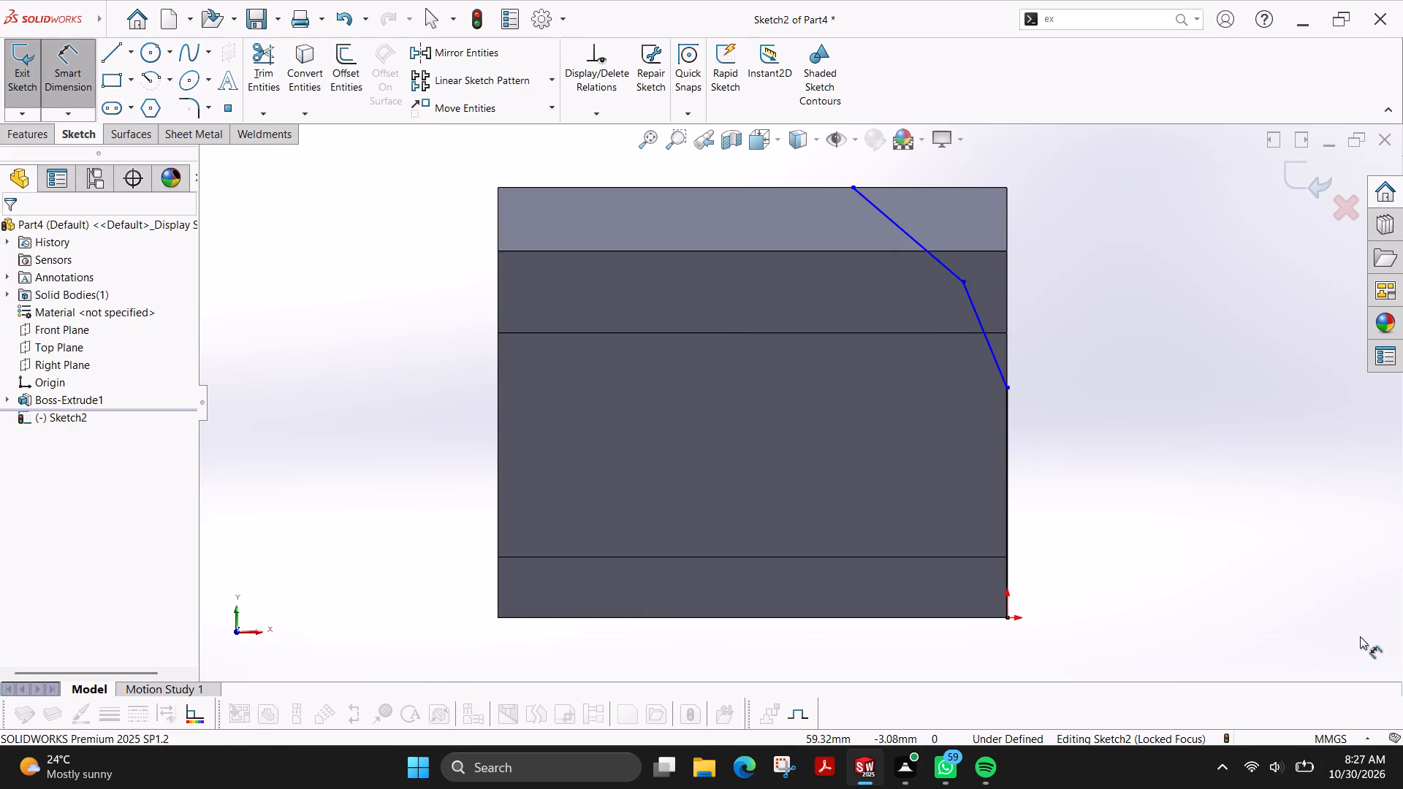
drag(1009, 467, 1017, 465)
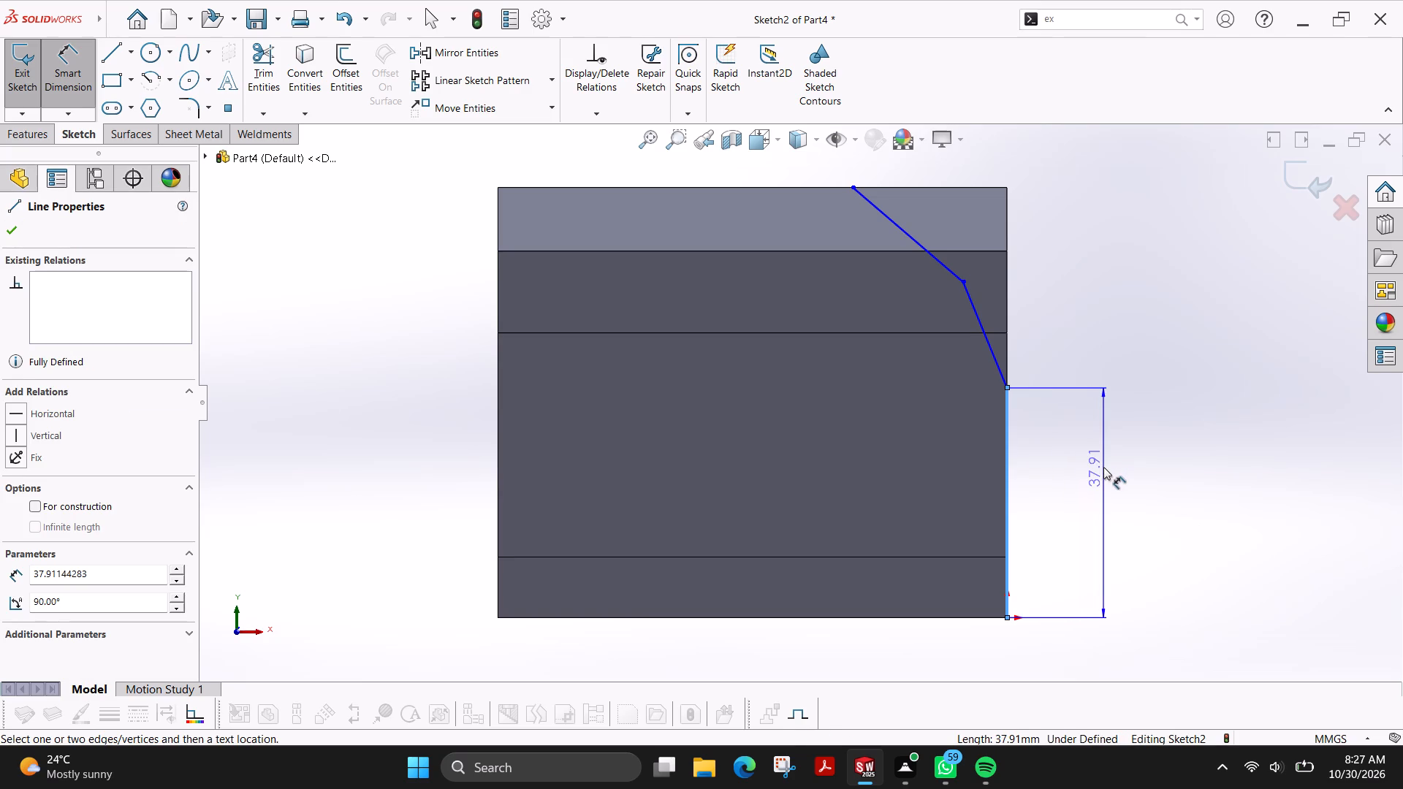
click(1106, 473)
text(35)
key(Return)
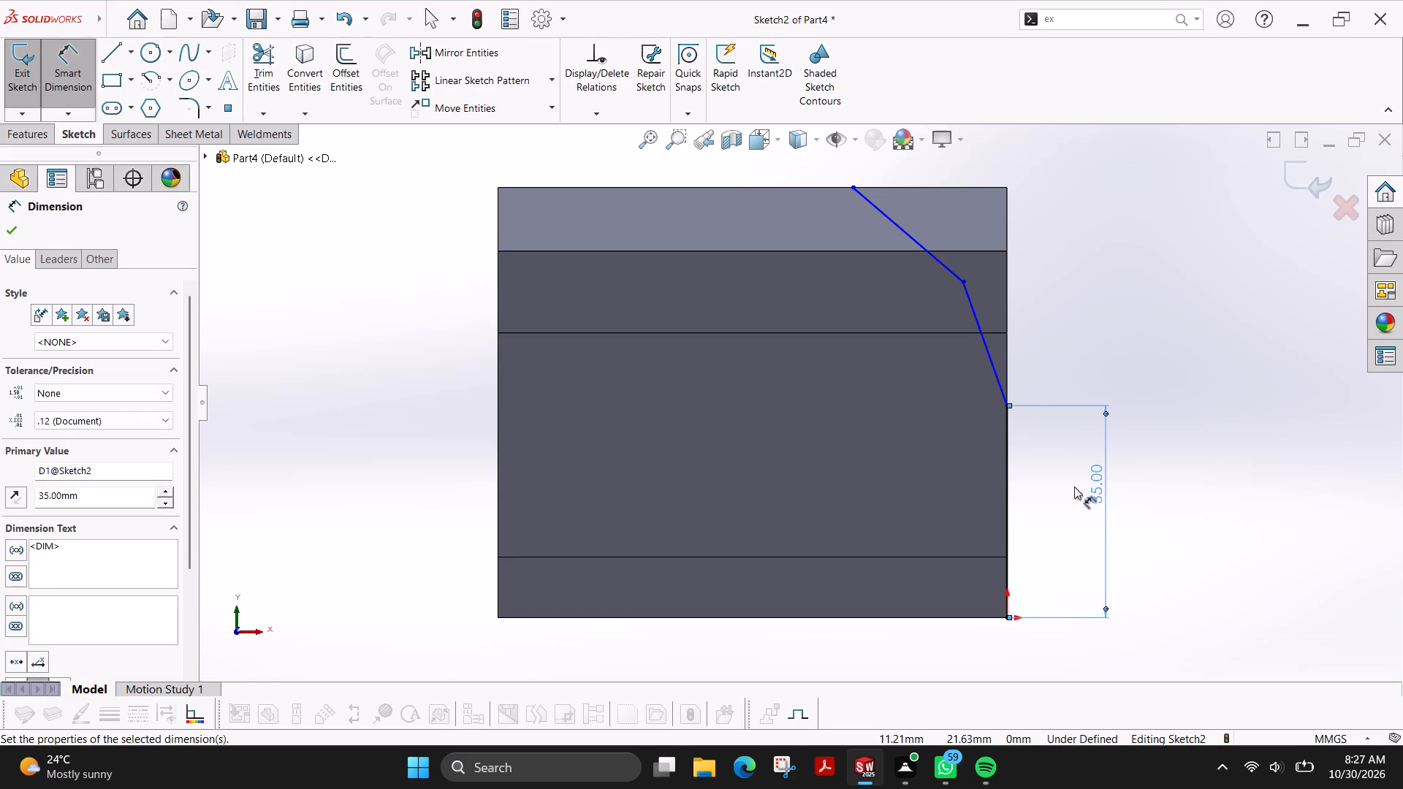
Dimension the vertical distance between the two endpoints of the lower slanted line as 18 mm.
click(962, 280)
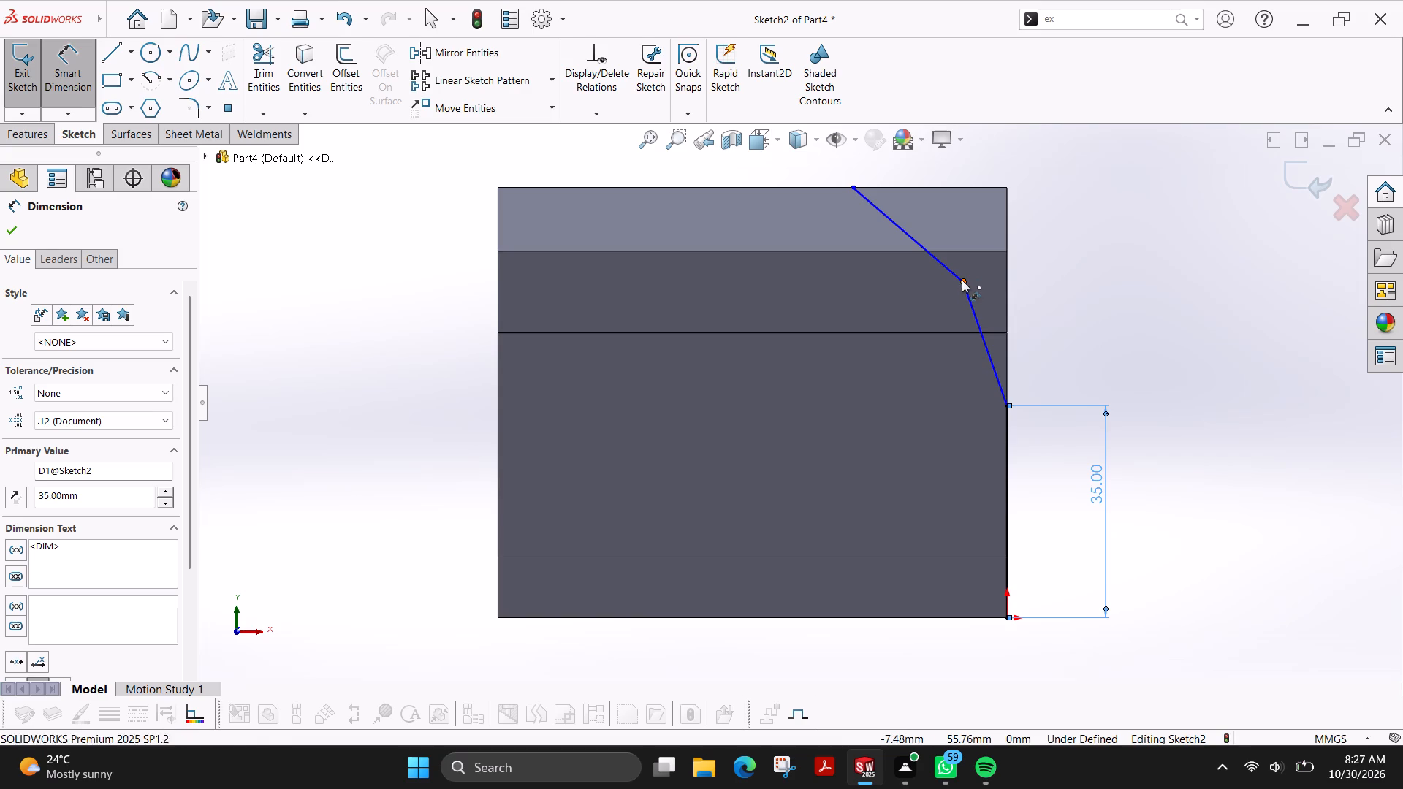
click(1006, 405)
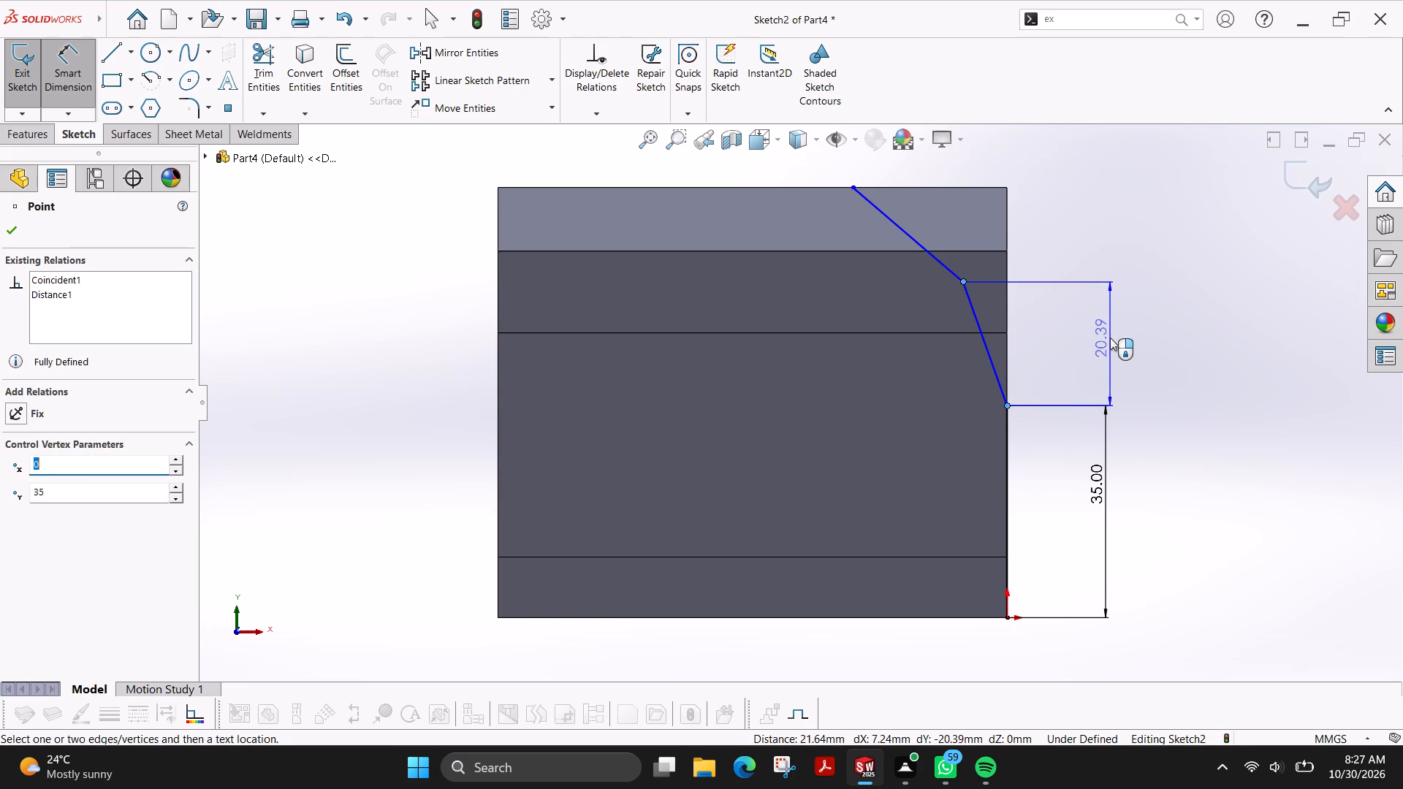
click(1110, 338)
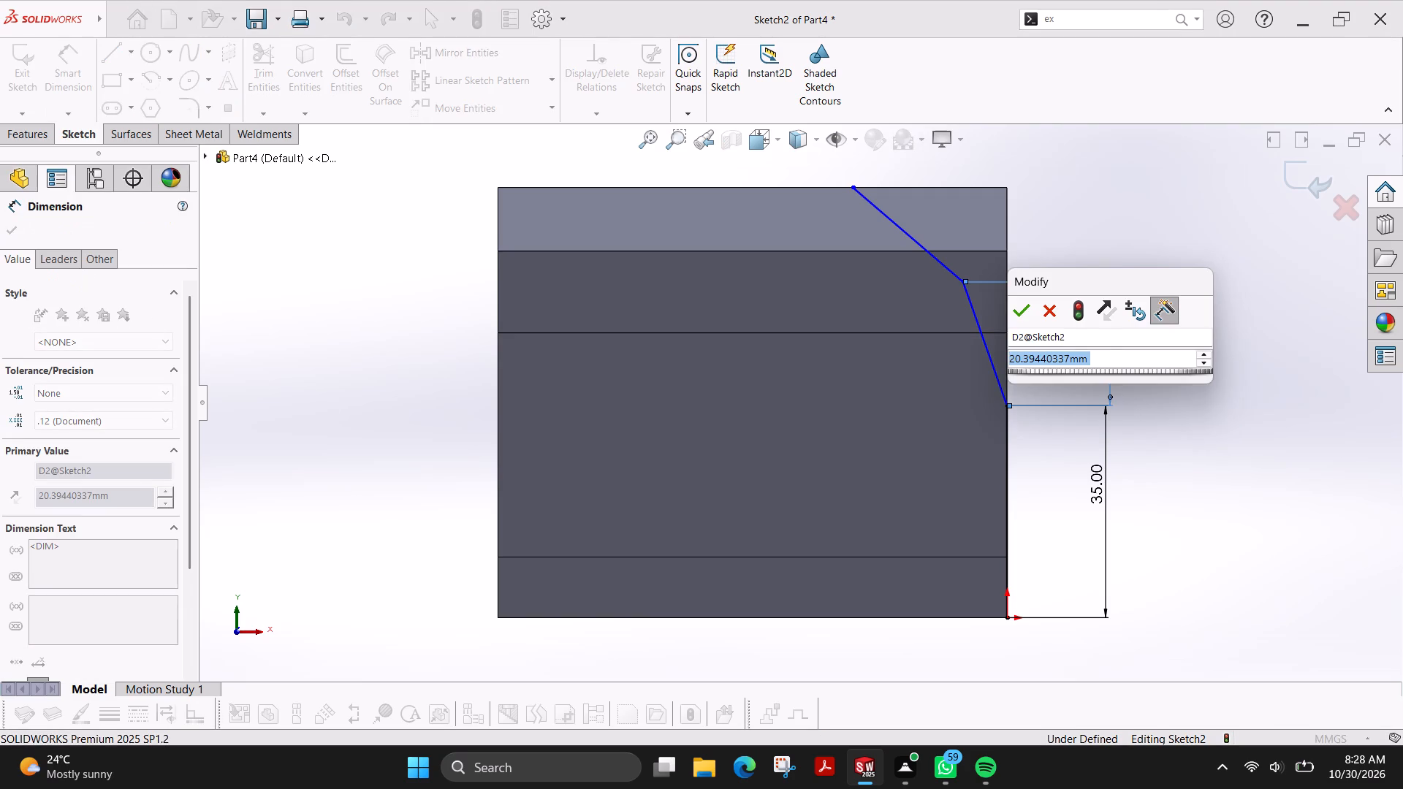
key(1)
key(8)
key(Return)
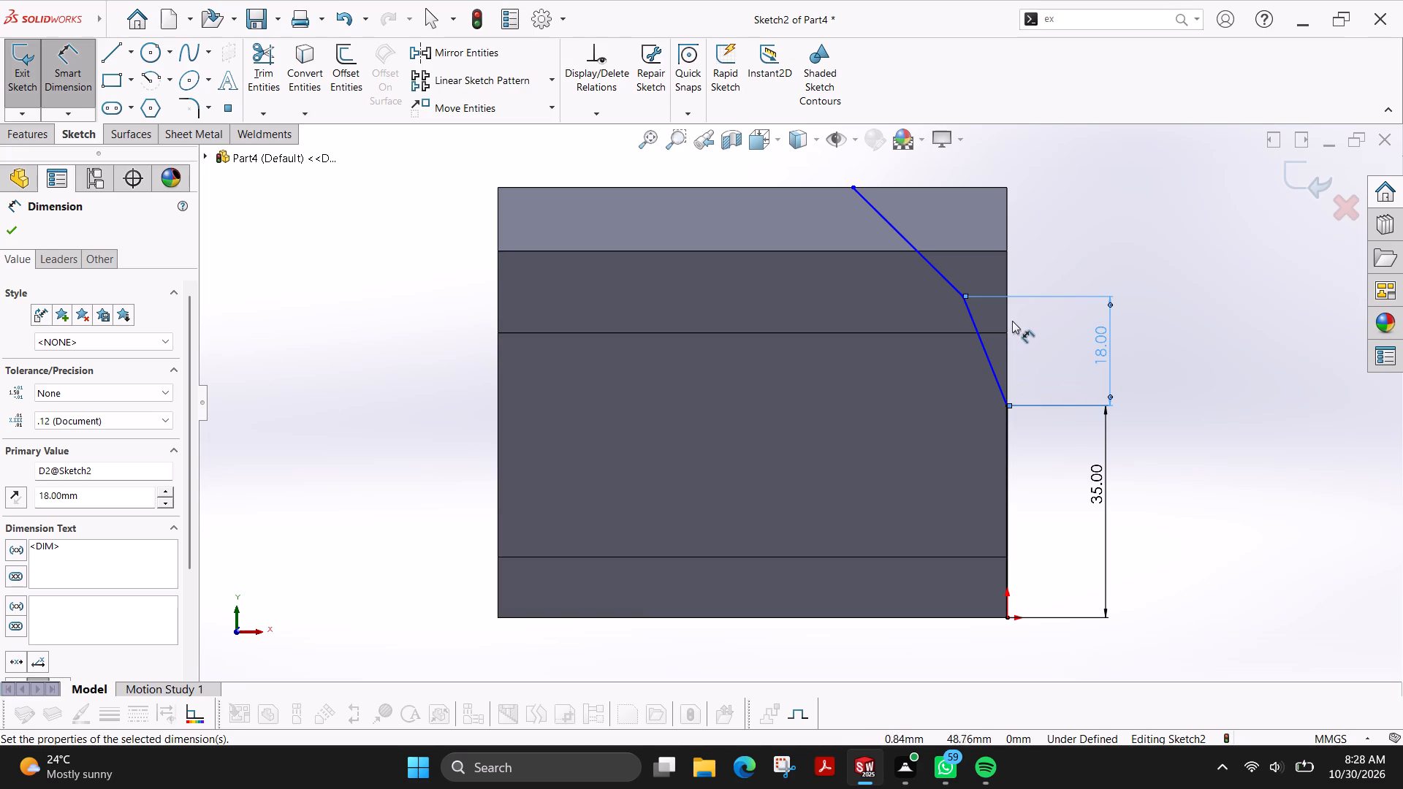
Dimension the angle between the lower slanted line and the body's vertical side edge as 33°.
click(988, 357)
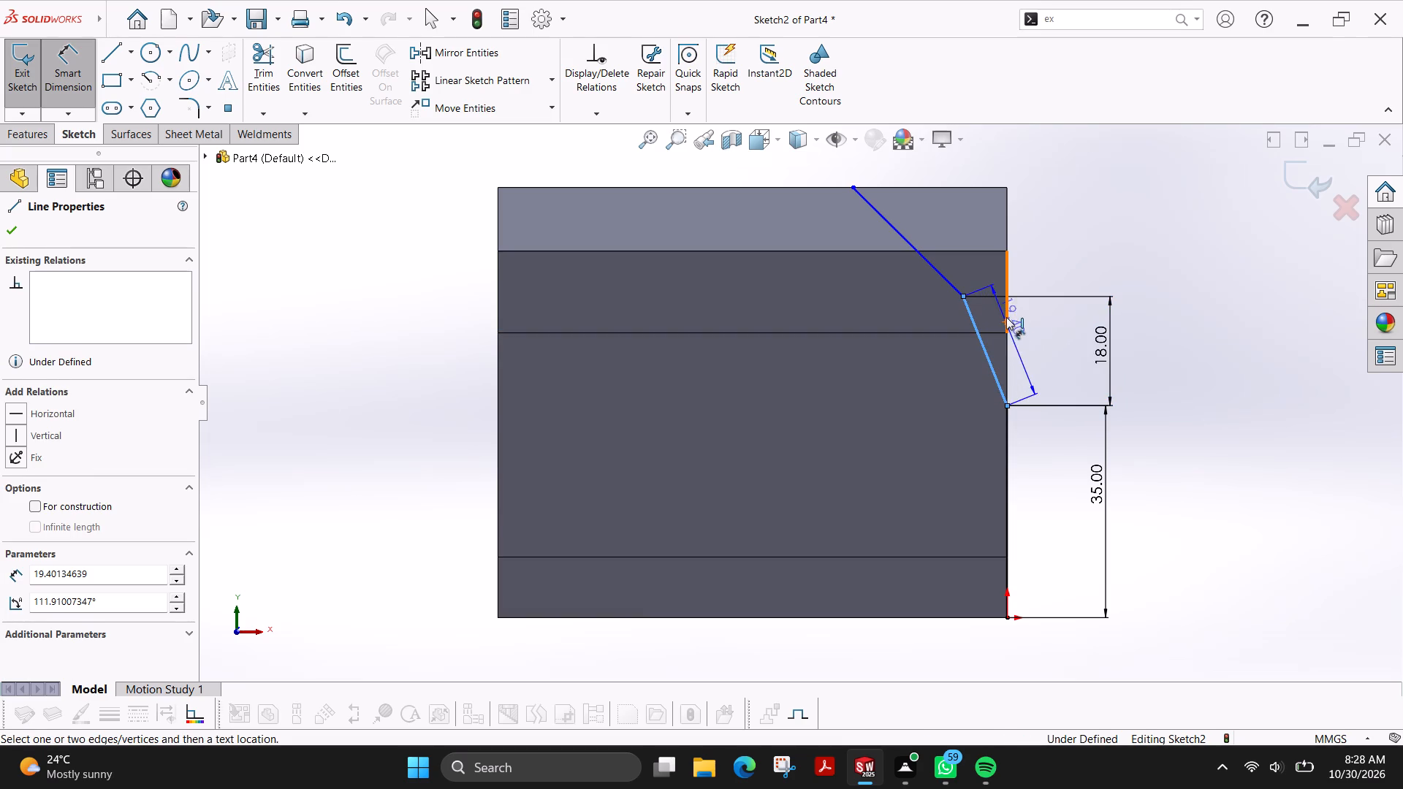
click(1006, 313)
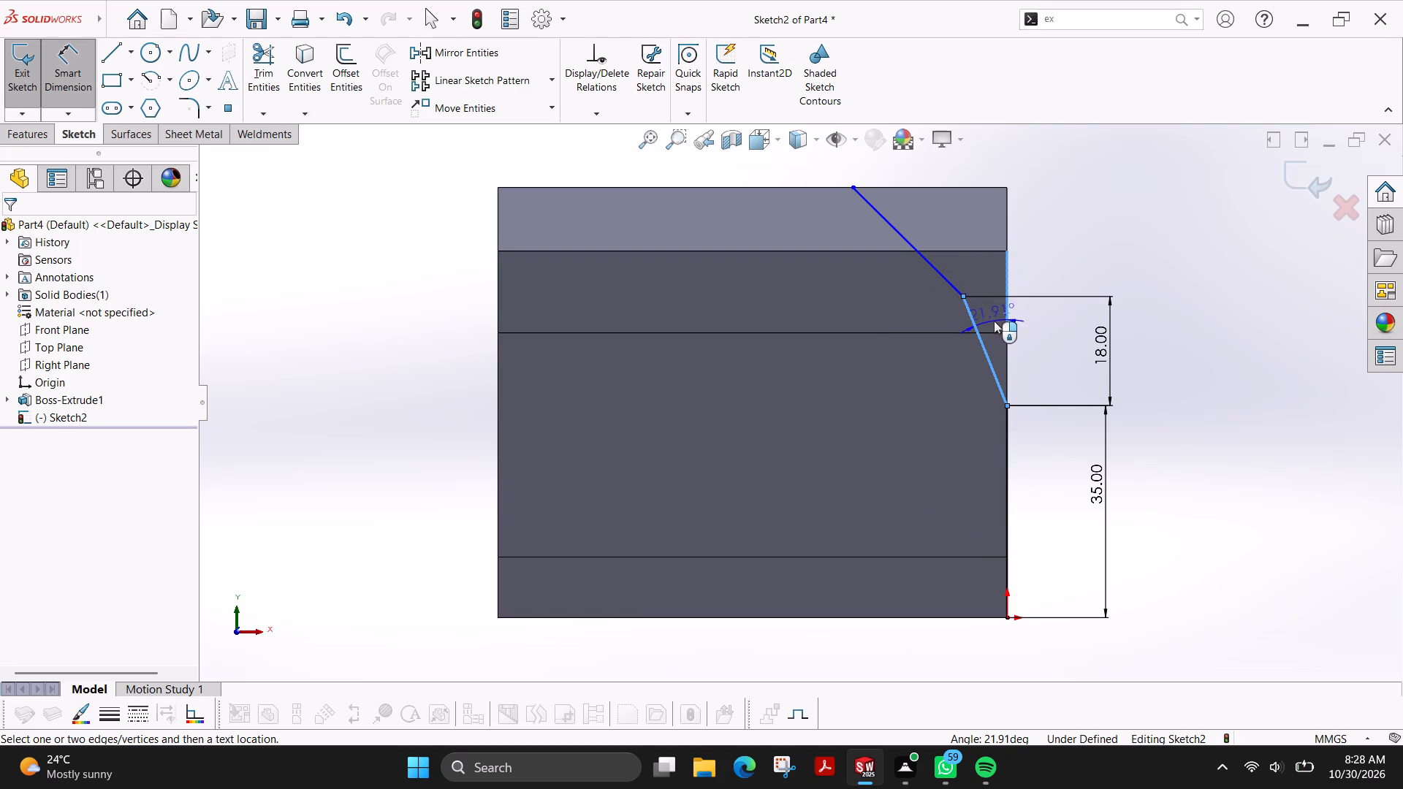
scroll(999, 350, down, 3)
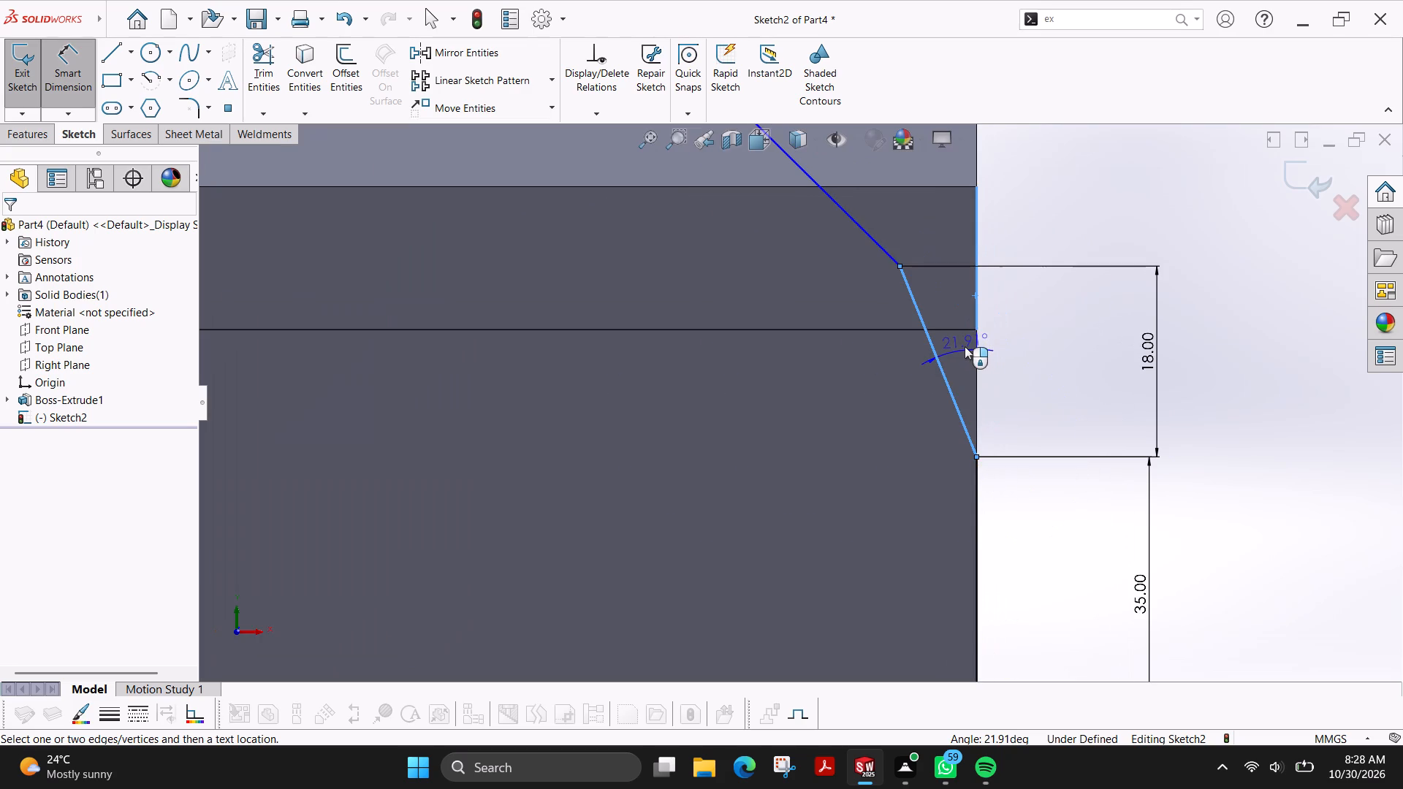
click(964, 345)
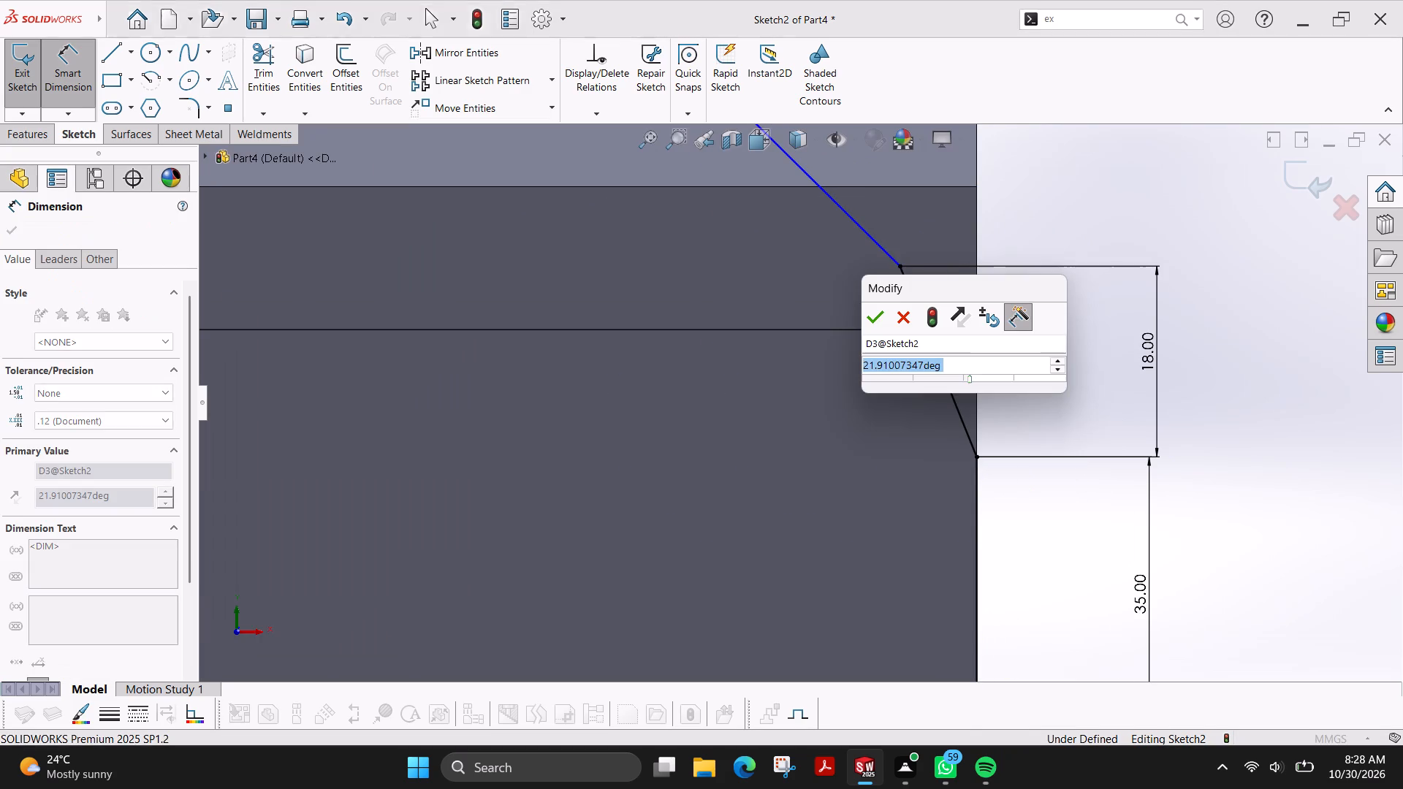
text(33)
key(Return)
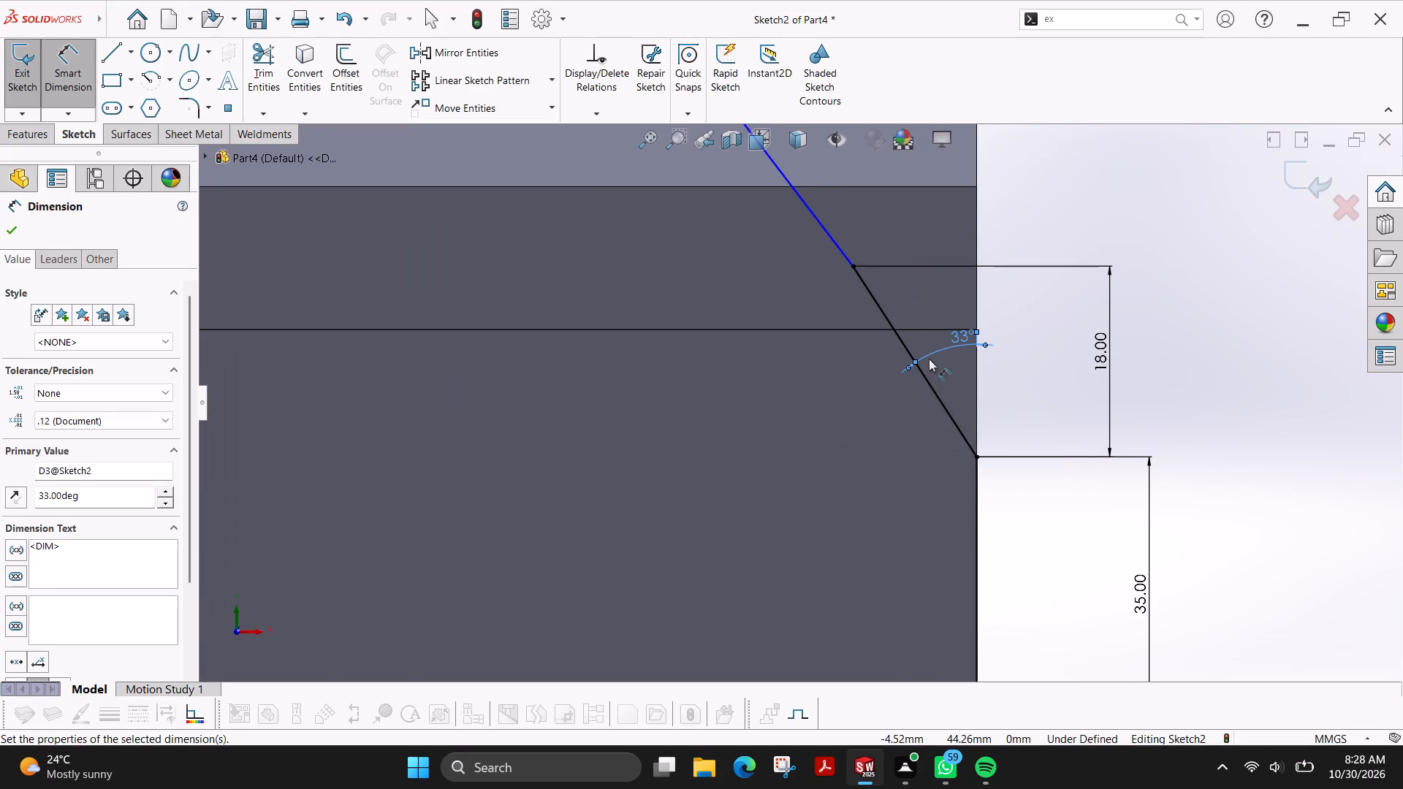
Sketch a vertical midline about 83 mm long from the midpoint of the body's bottom edge past its top edge.
scroll(927, 285, up, 1)
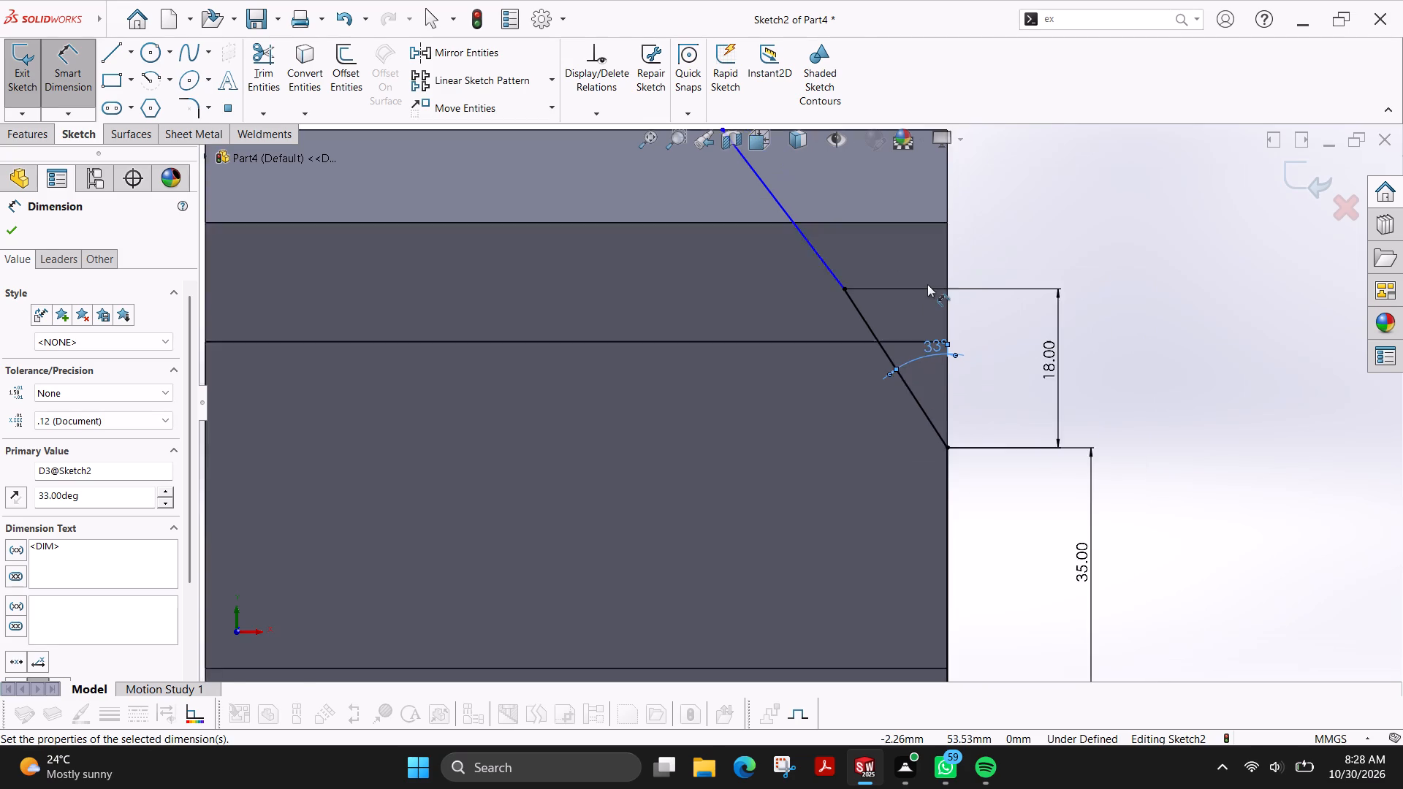
scroll(927, 284, up, 1)
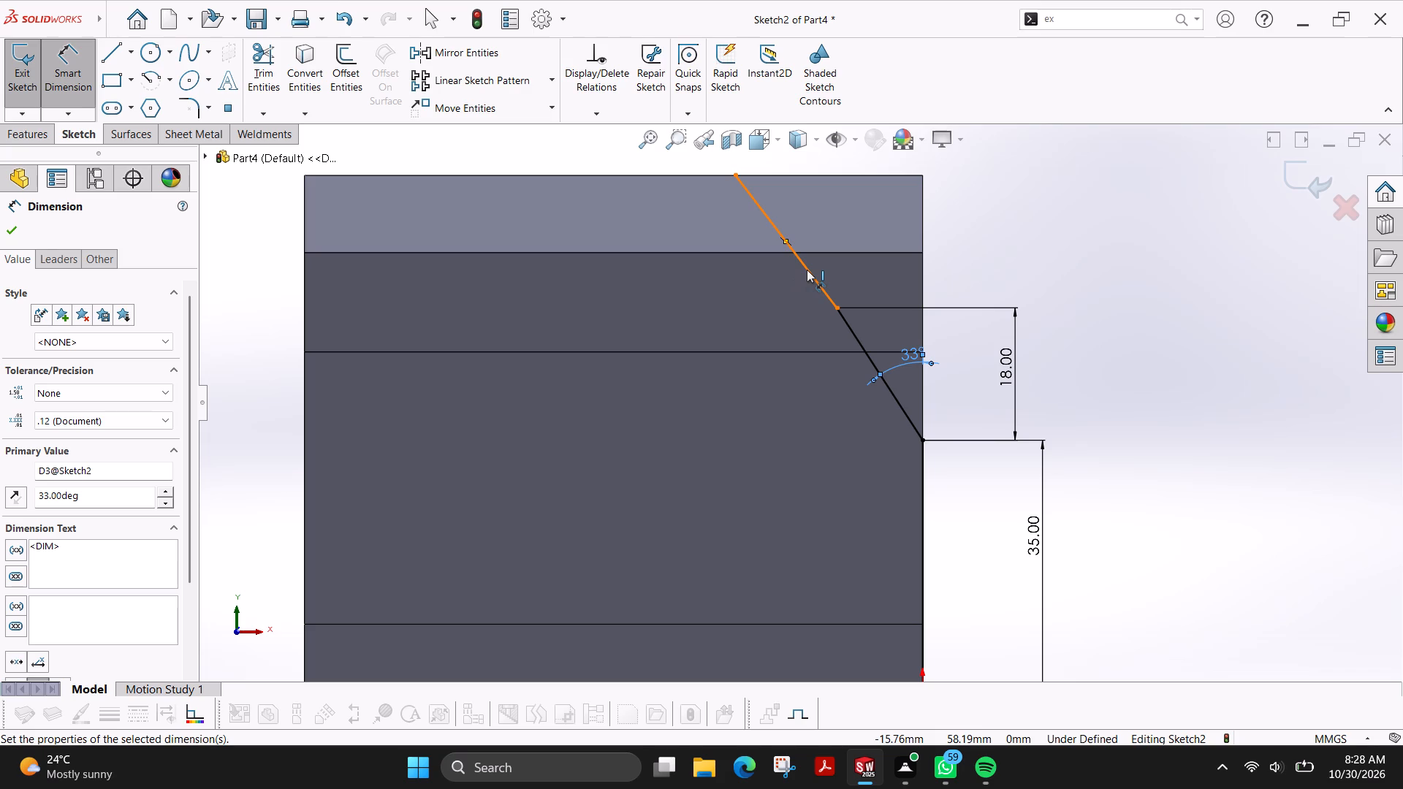
scroll(807, 270, up, 1)
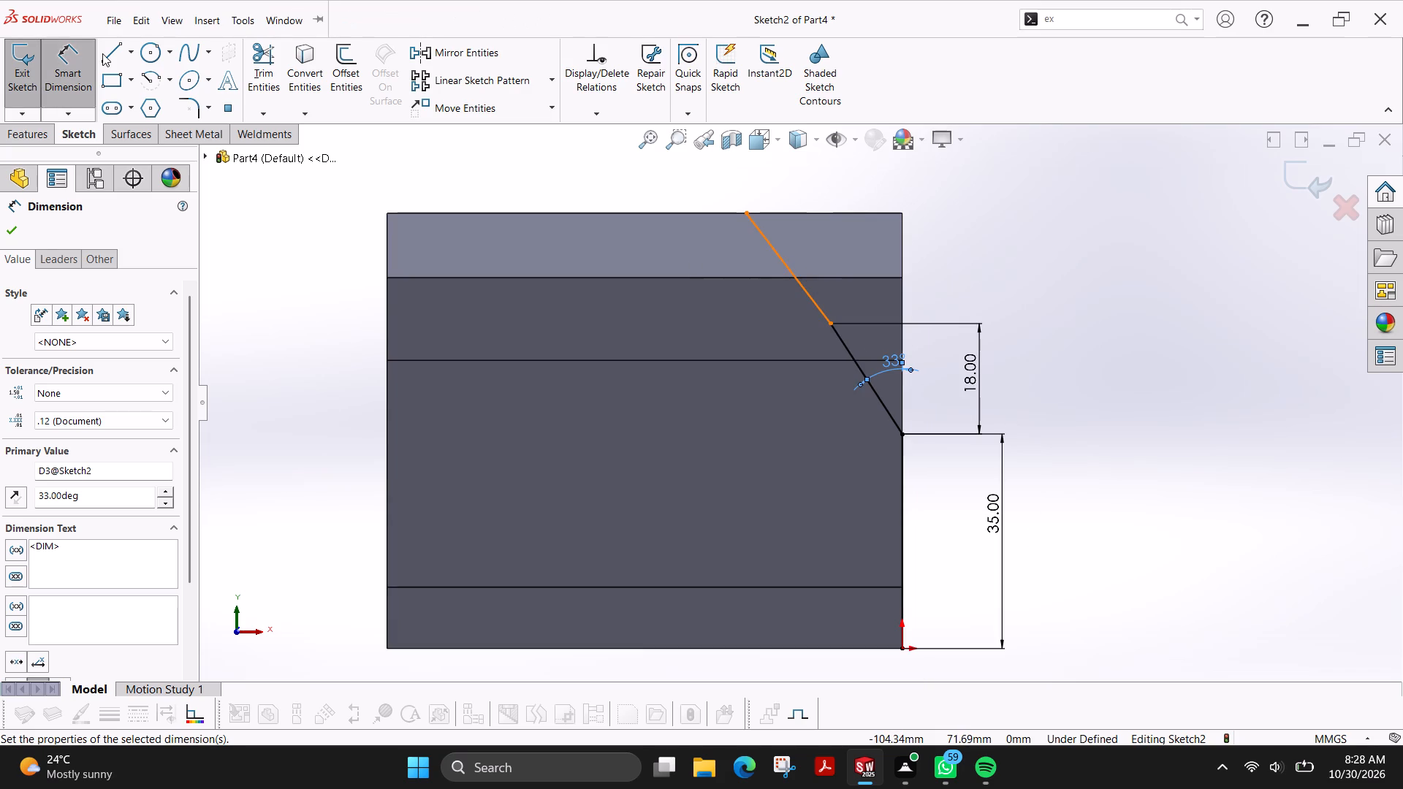
click(102, 53)
scroll(622, 448, up, 2)
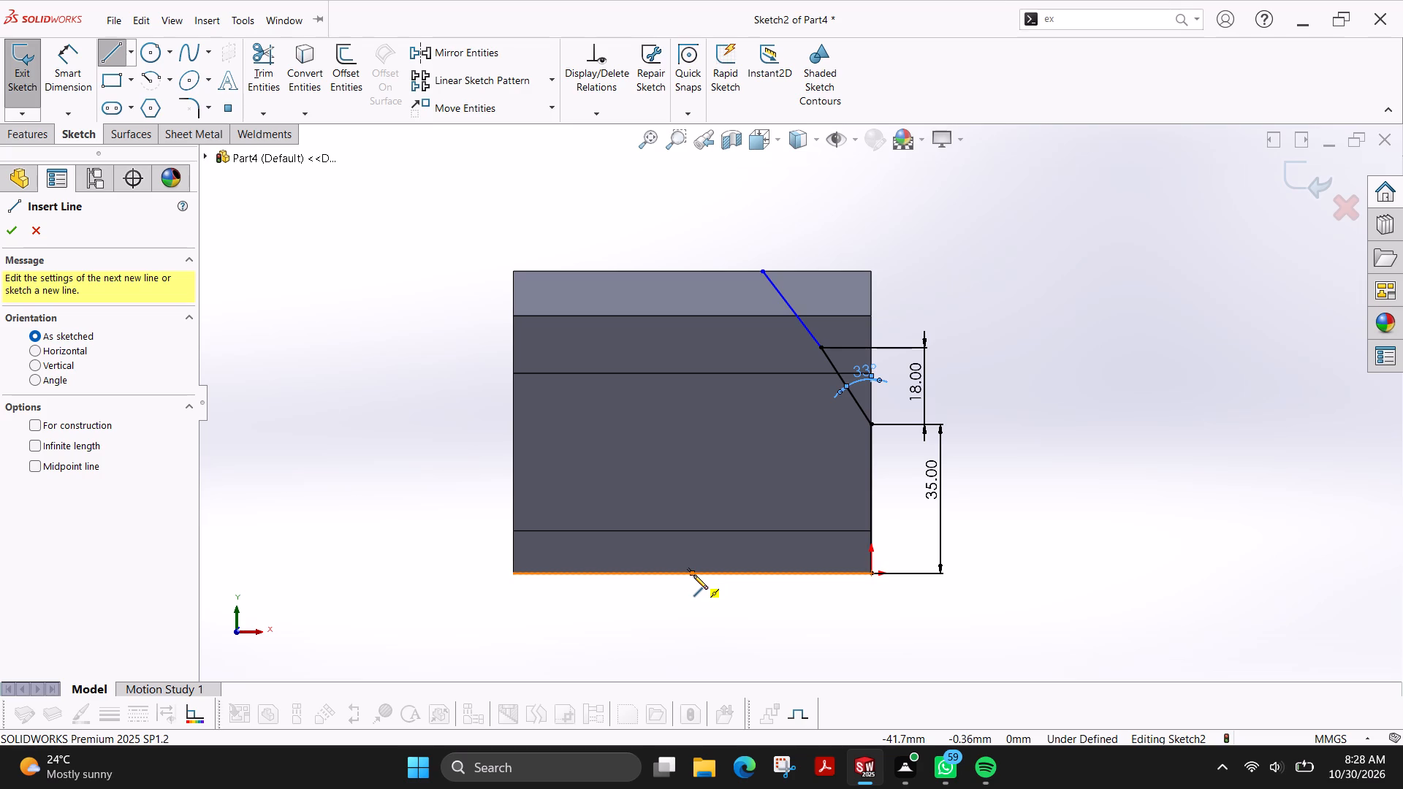
click(691, 221)
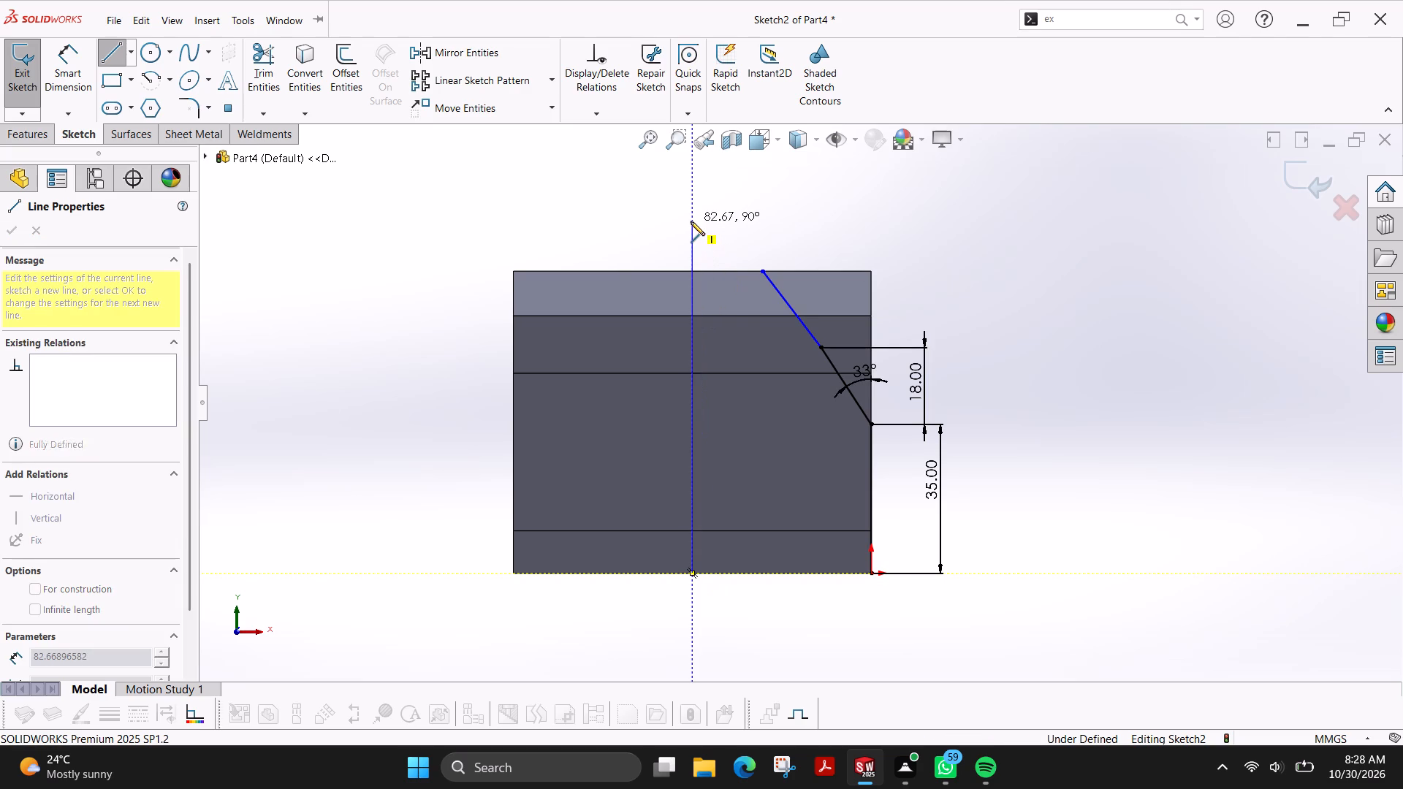
key(Escape)
Dimension the angle between the vertical midline and the upper slanted line as 51° and place the dimension closer to the lines.
scroll(873, 284, down, 2)
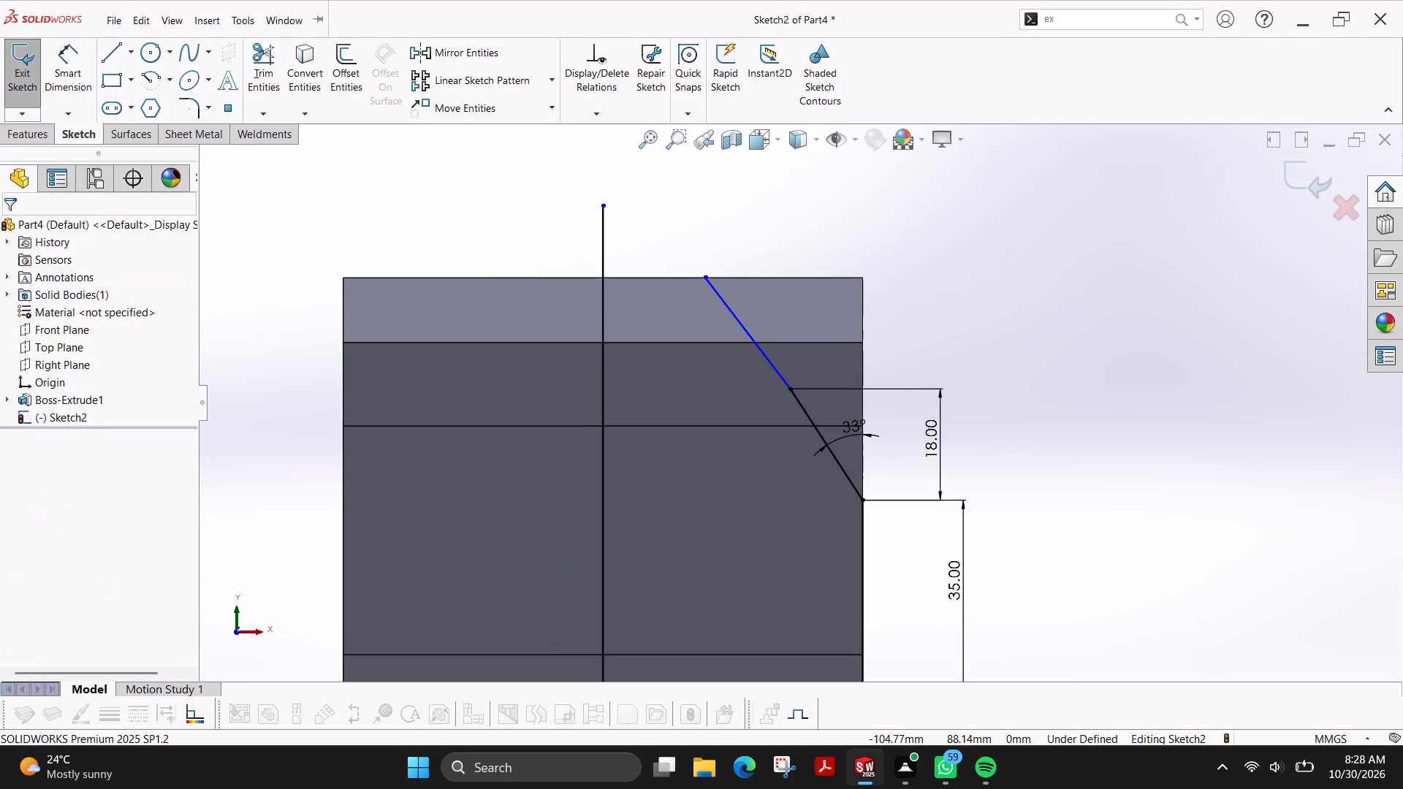
click(68, 84)
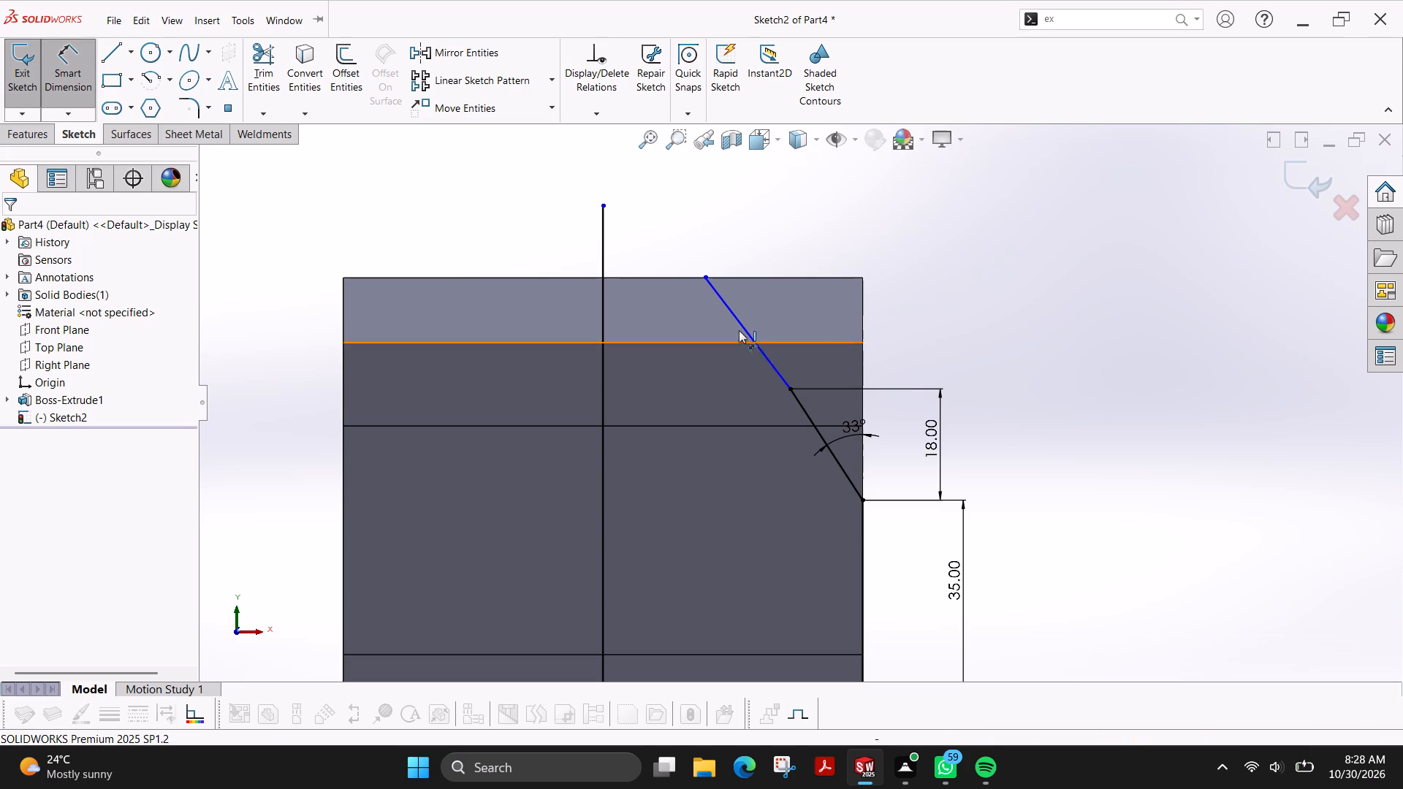
click(733, 312)
click(599, 375)
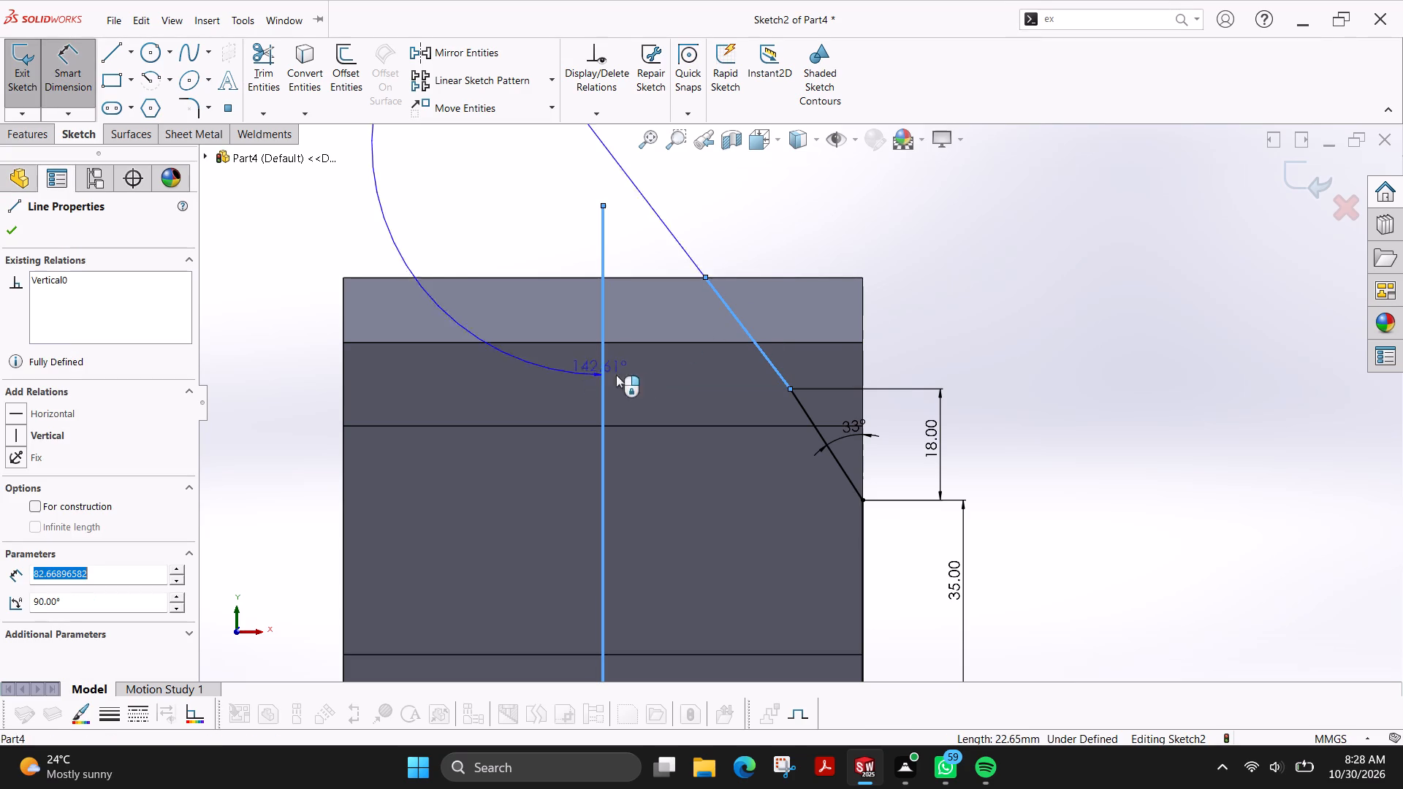
click(673, 376)
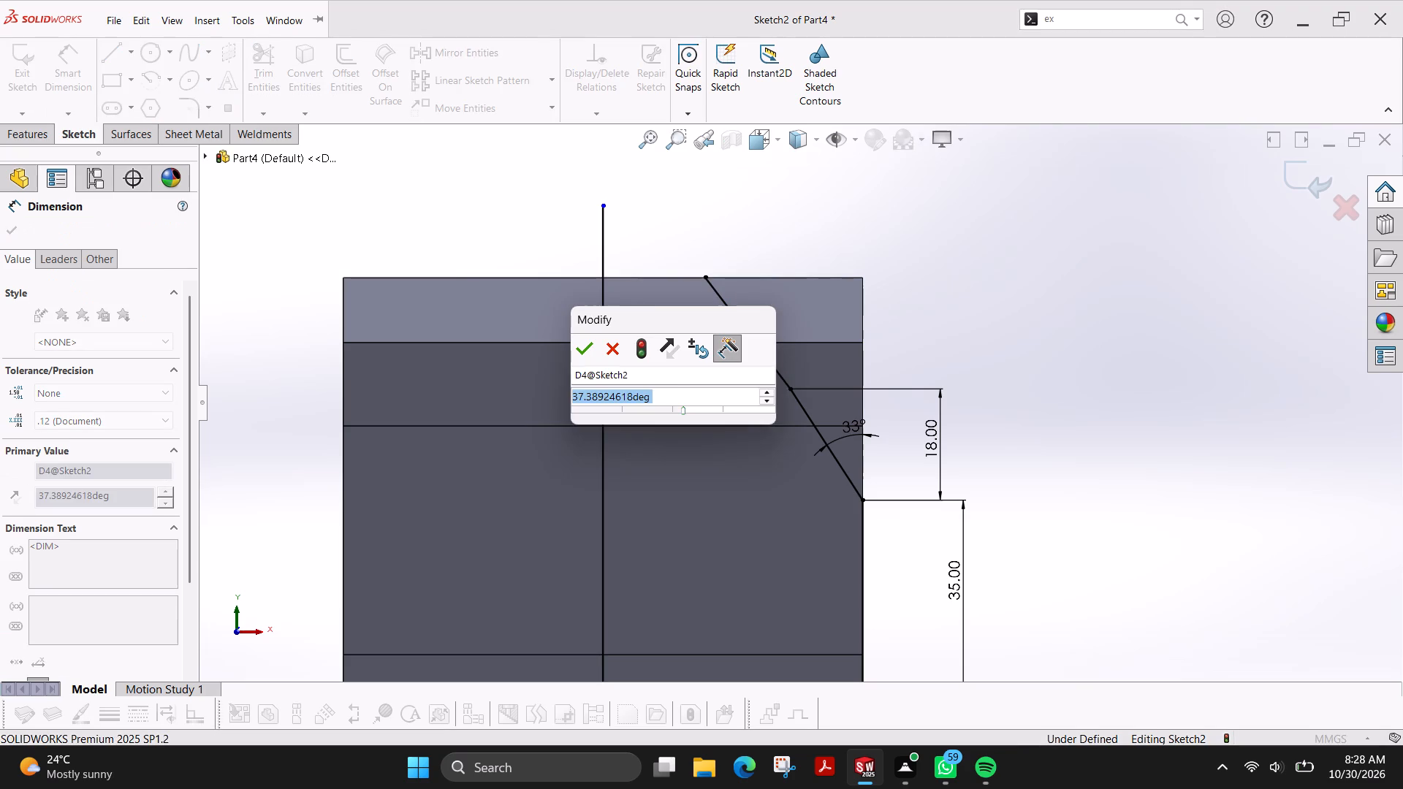
text(51)
key(Return)
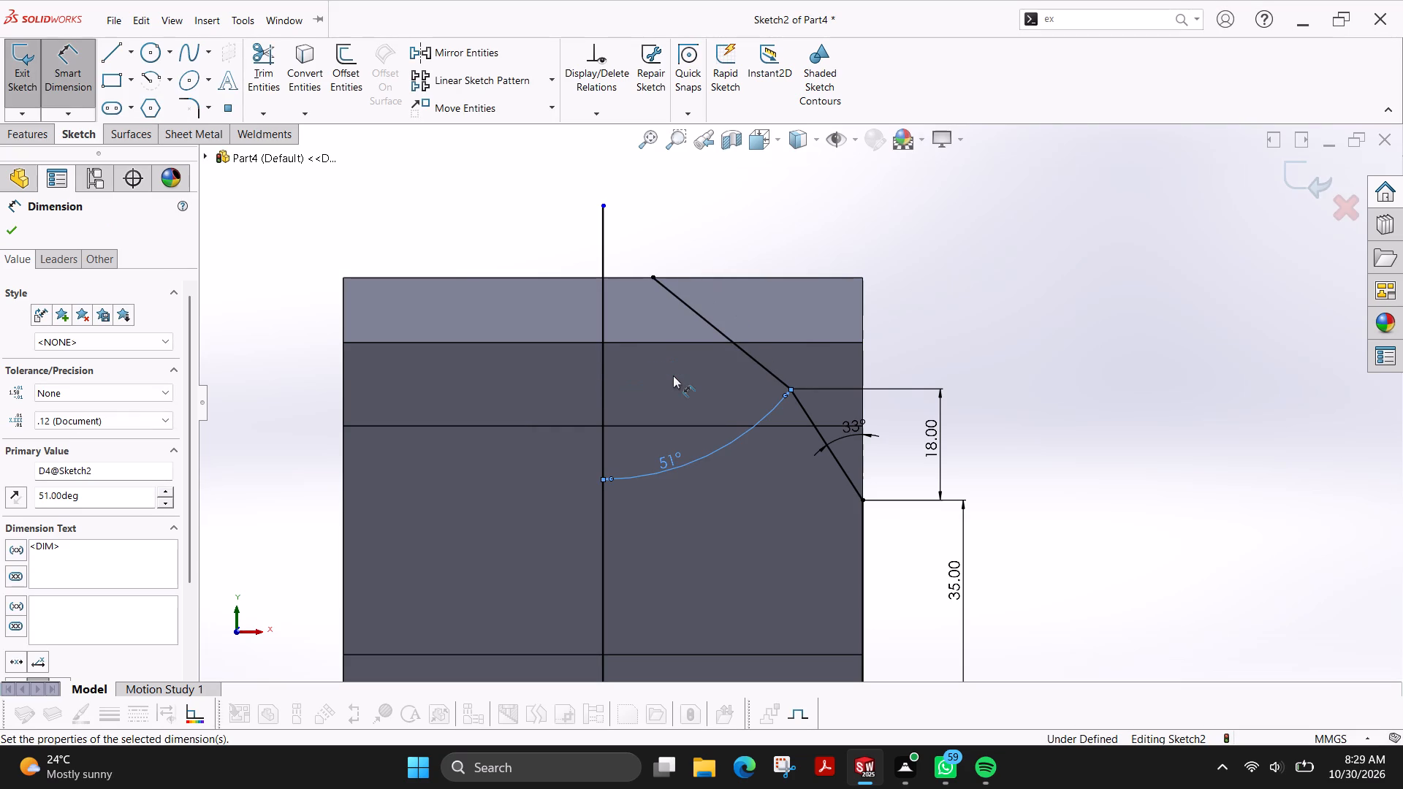
drag(689, 459, 685, 451)
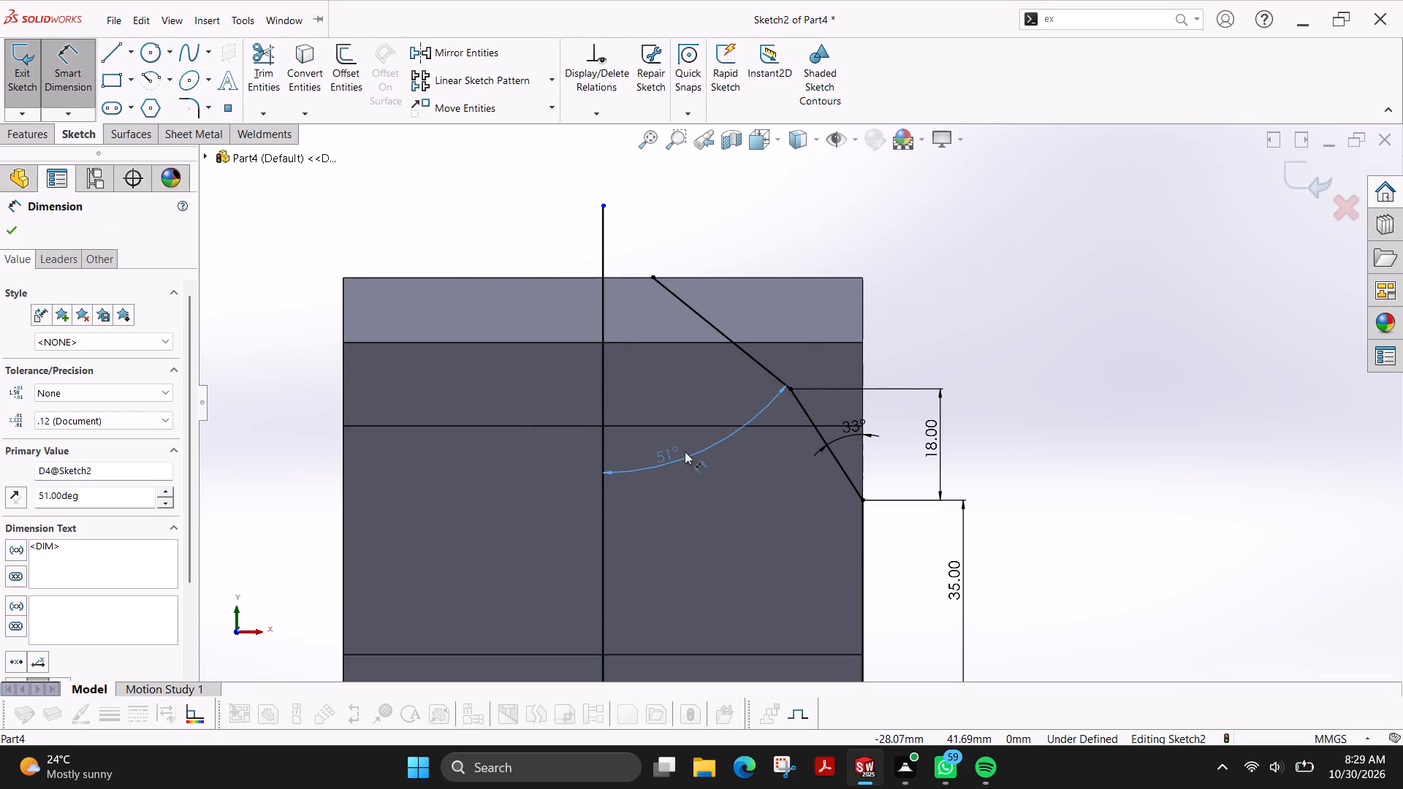
drag(685, 451, 673, 425)
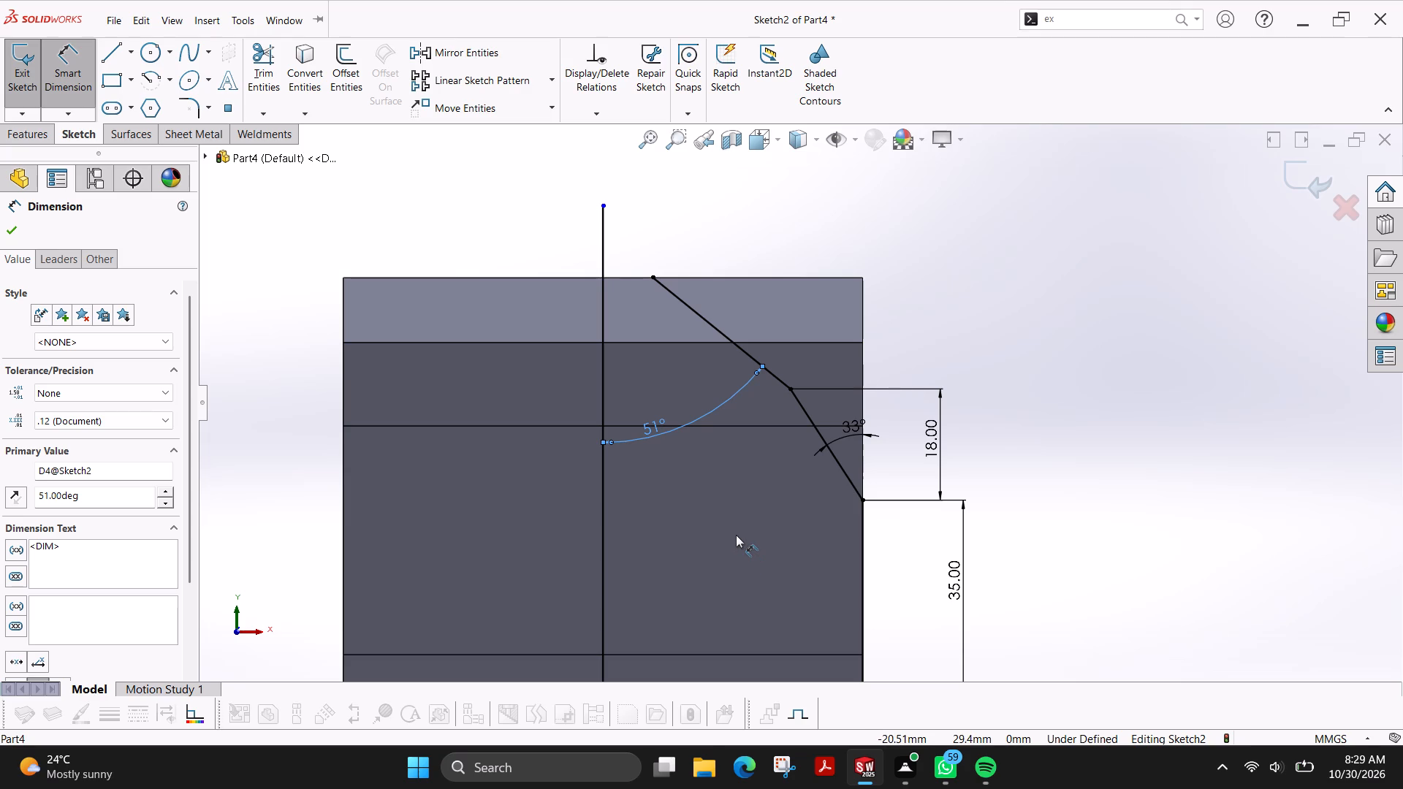
Mirror the vertical side line and both slanted lines about the vertical midline, keeping the originals.
scroll(737, 535, up, 2)
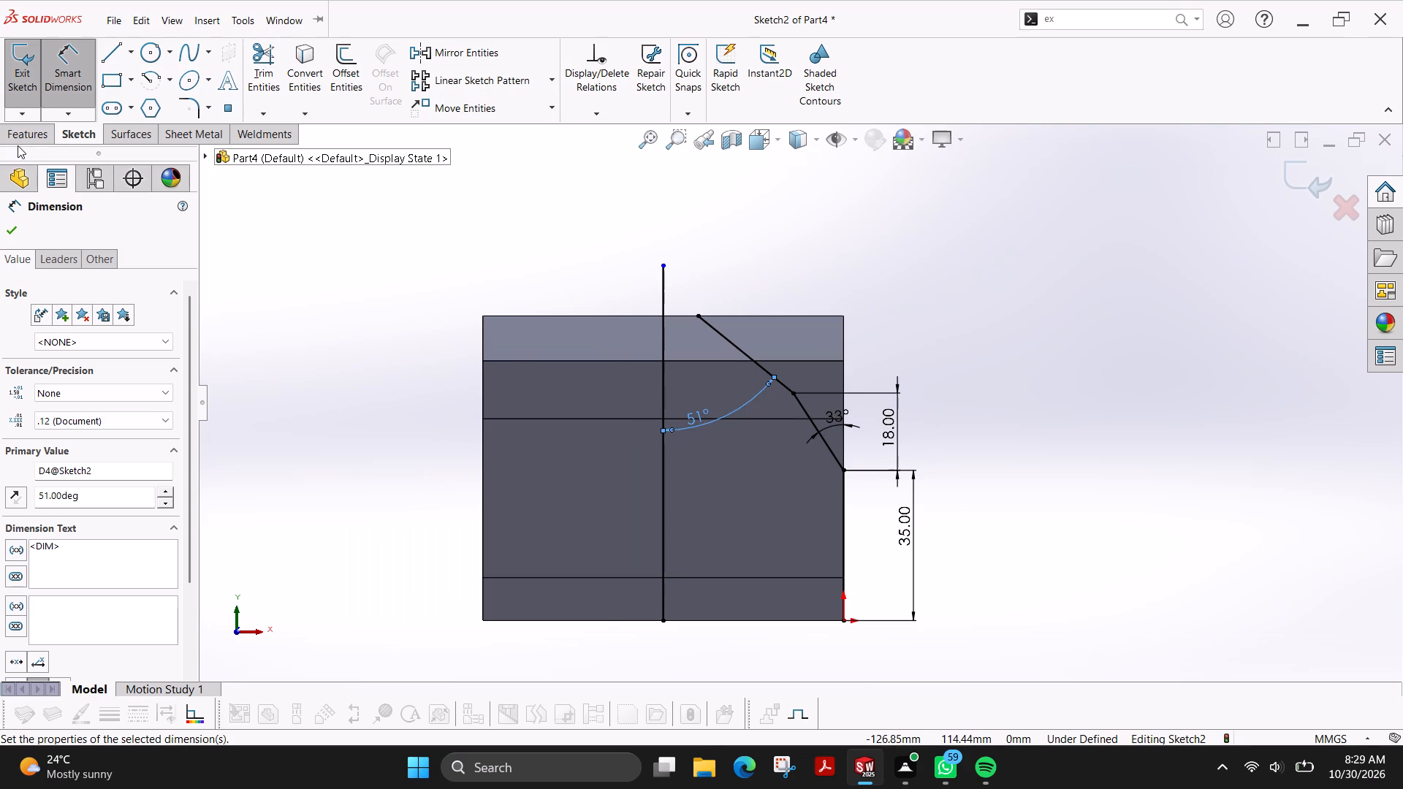
click(426, 60)
drag(688, 286, 924, 632)
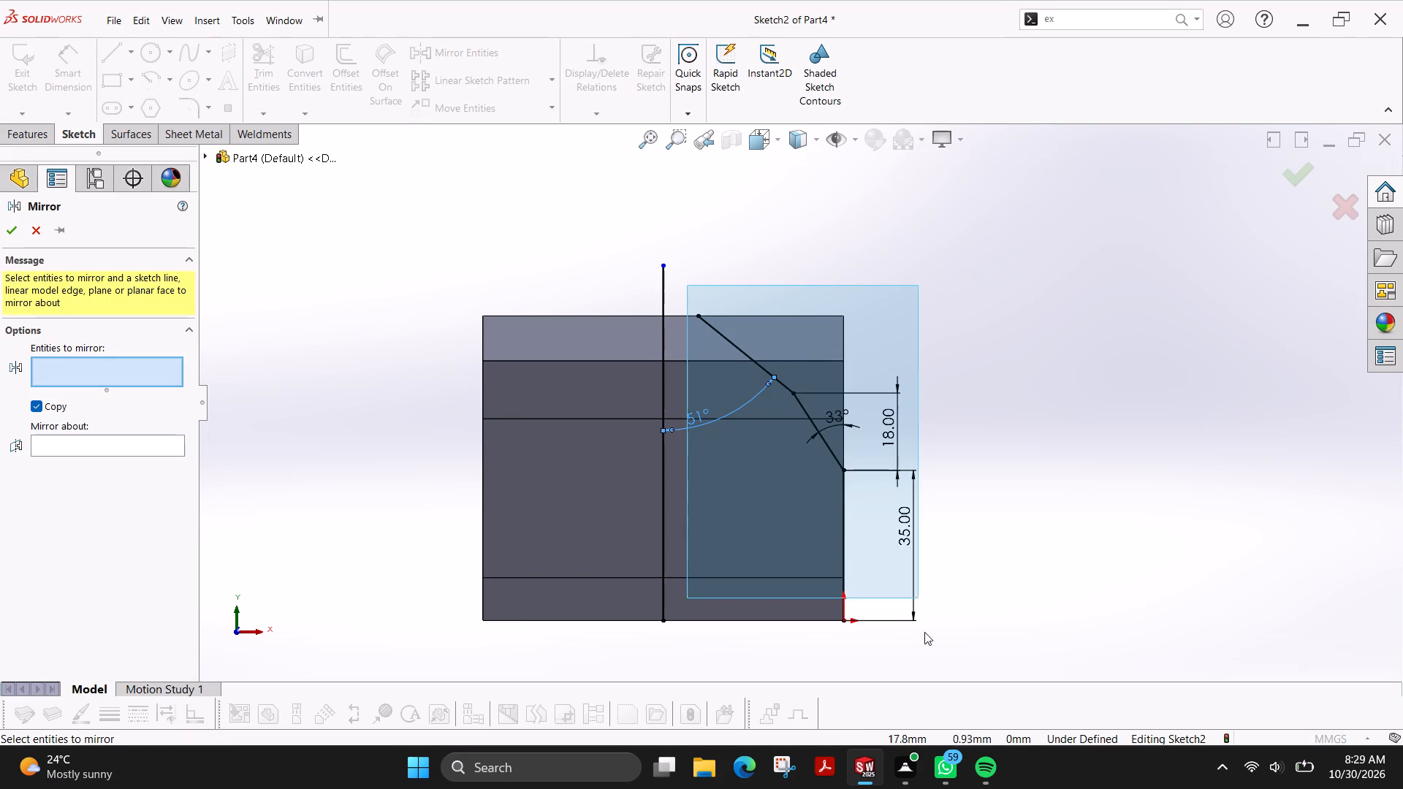
drag(924, 632, 918, 660)
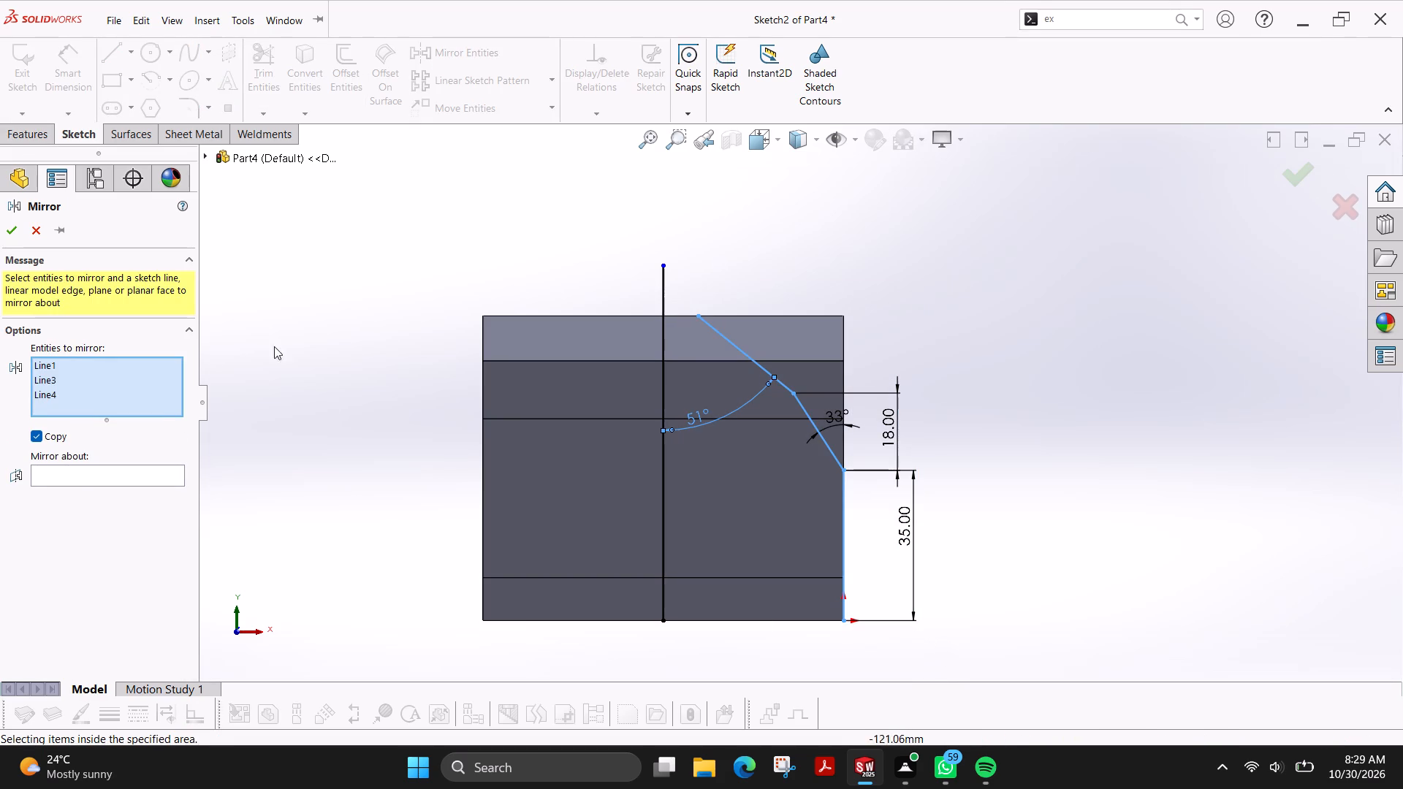
click(72, 479)
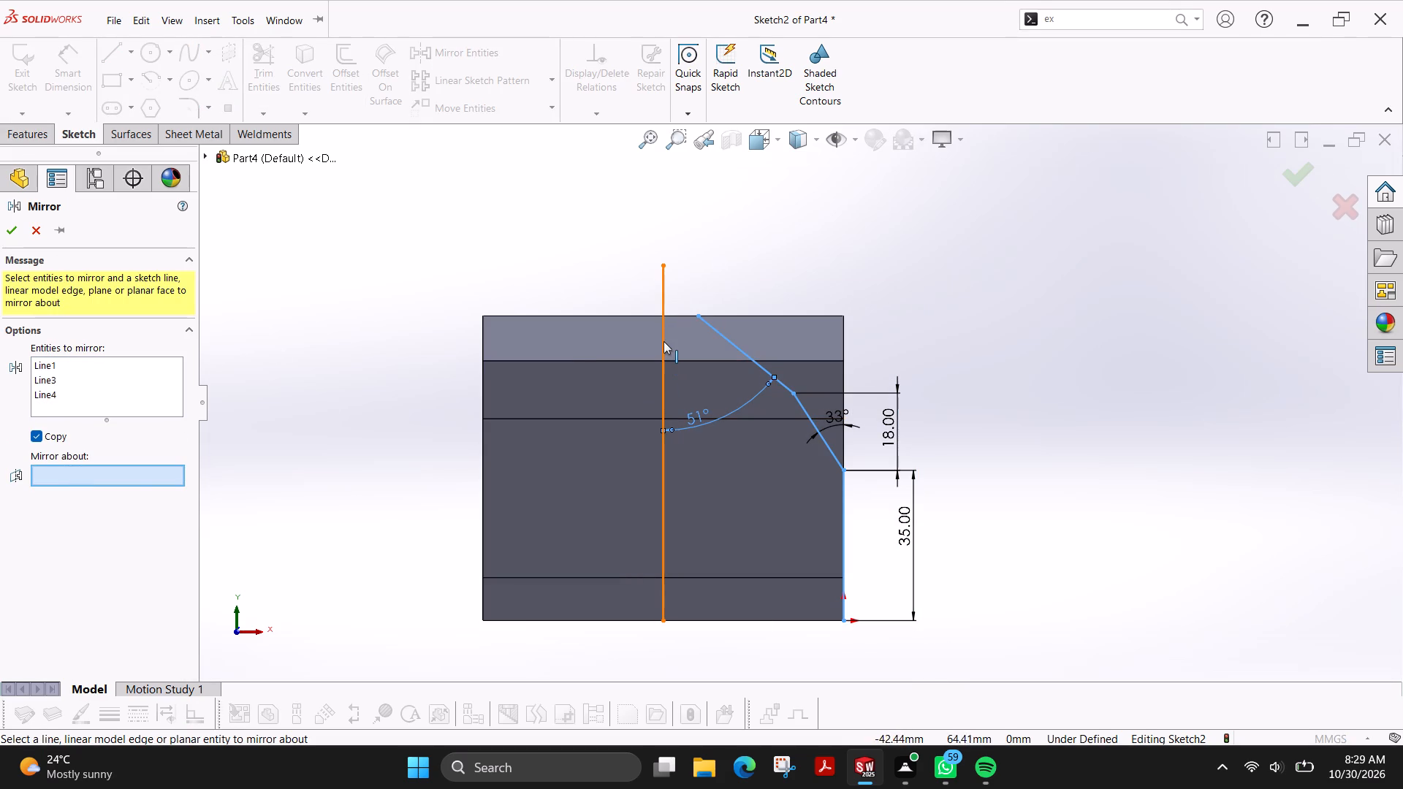
click(664, 340)
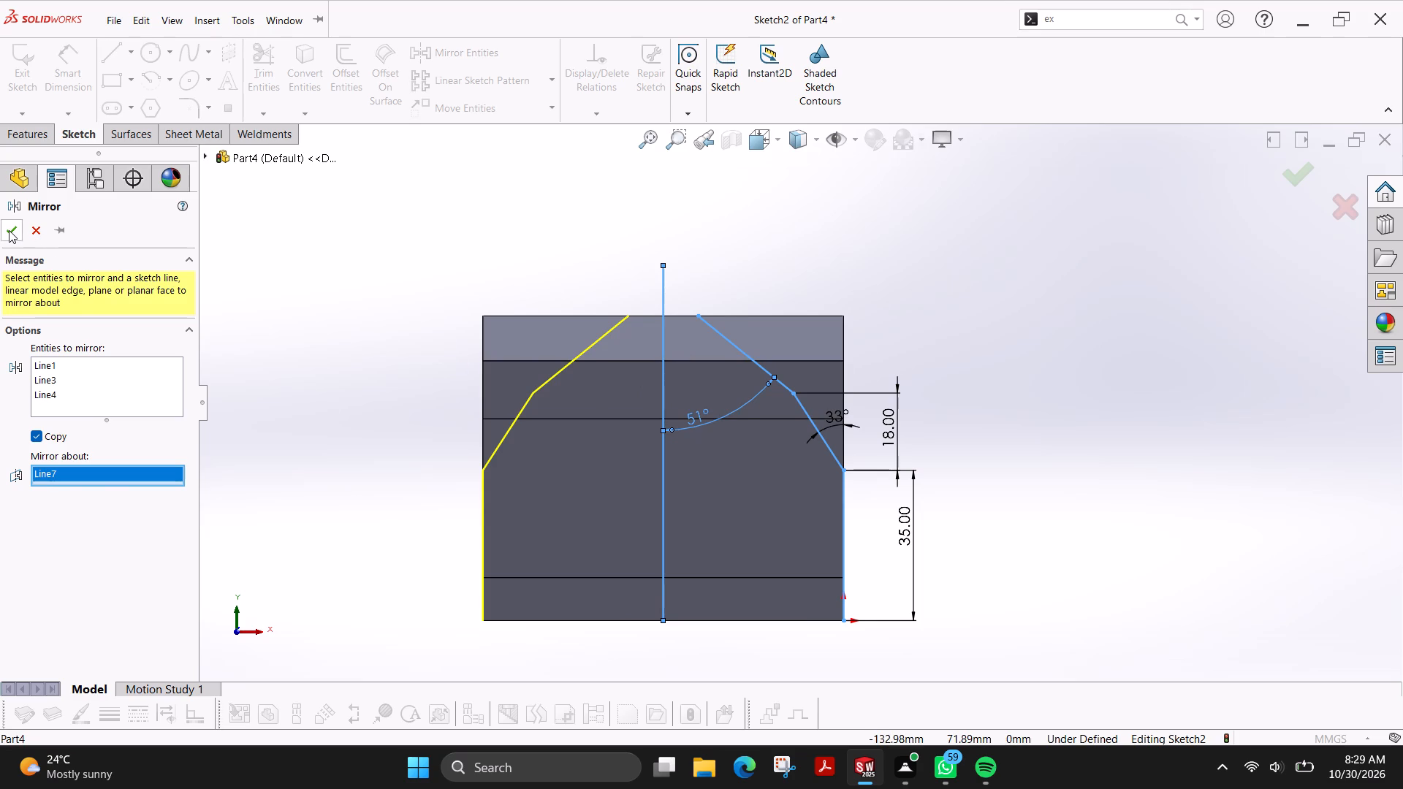
click(9, 230)
Delete the vertical midline from the sketch, along with its associated dimensions and relations.
click(664, 288)
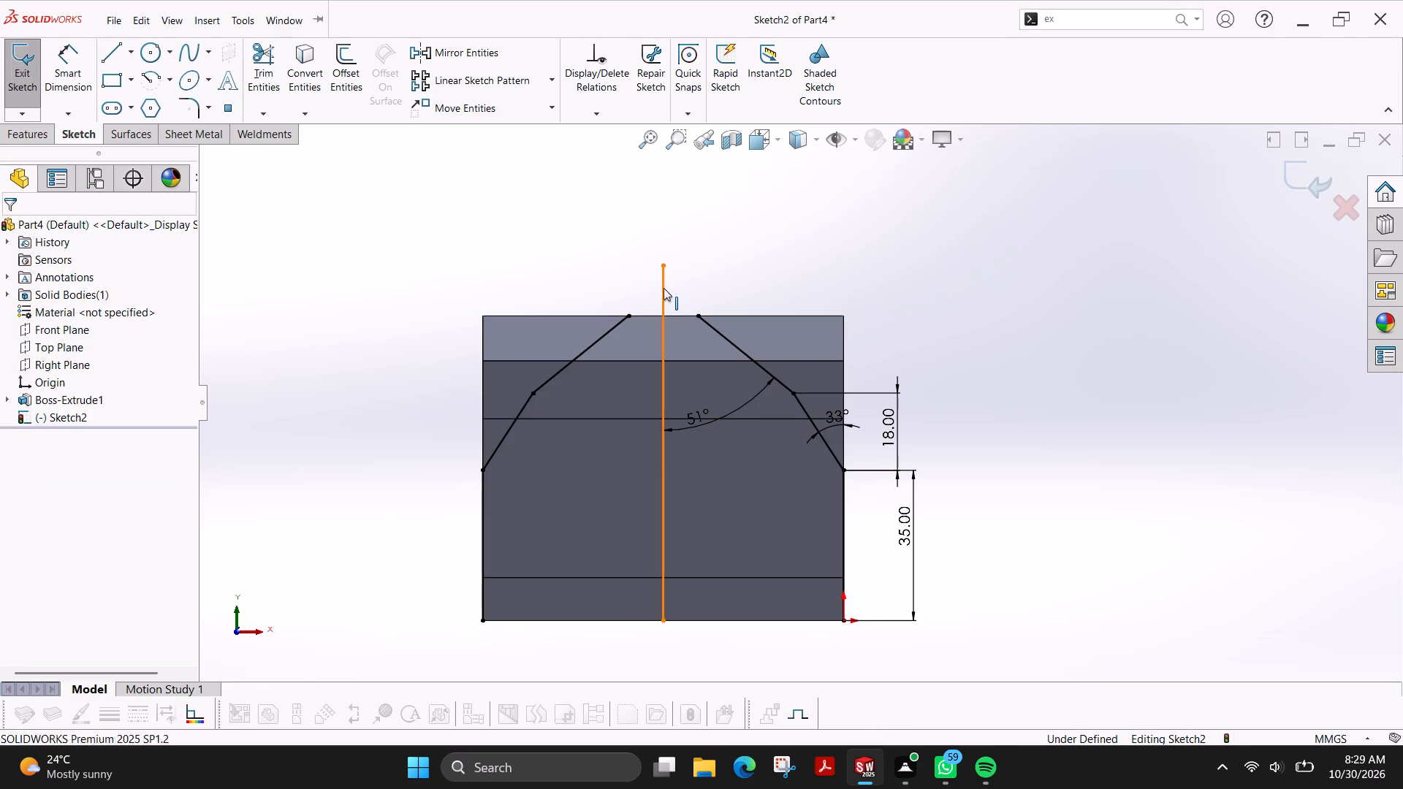
key(Delete)
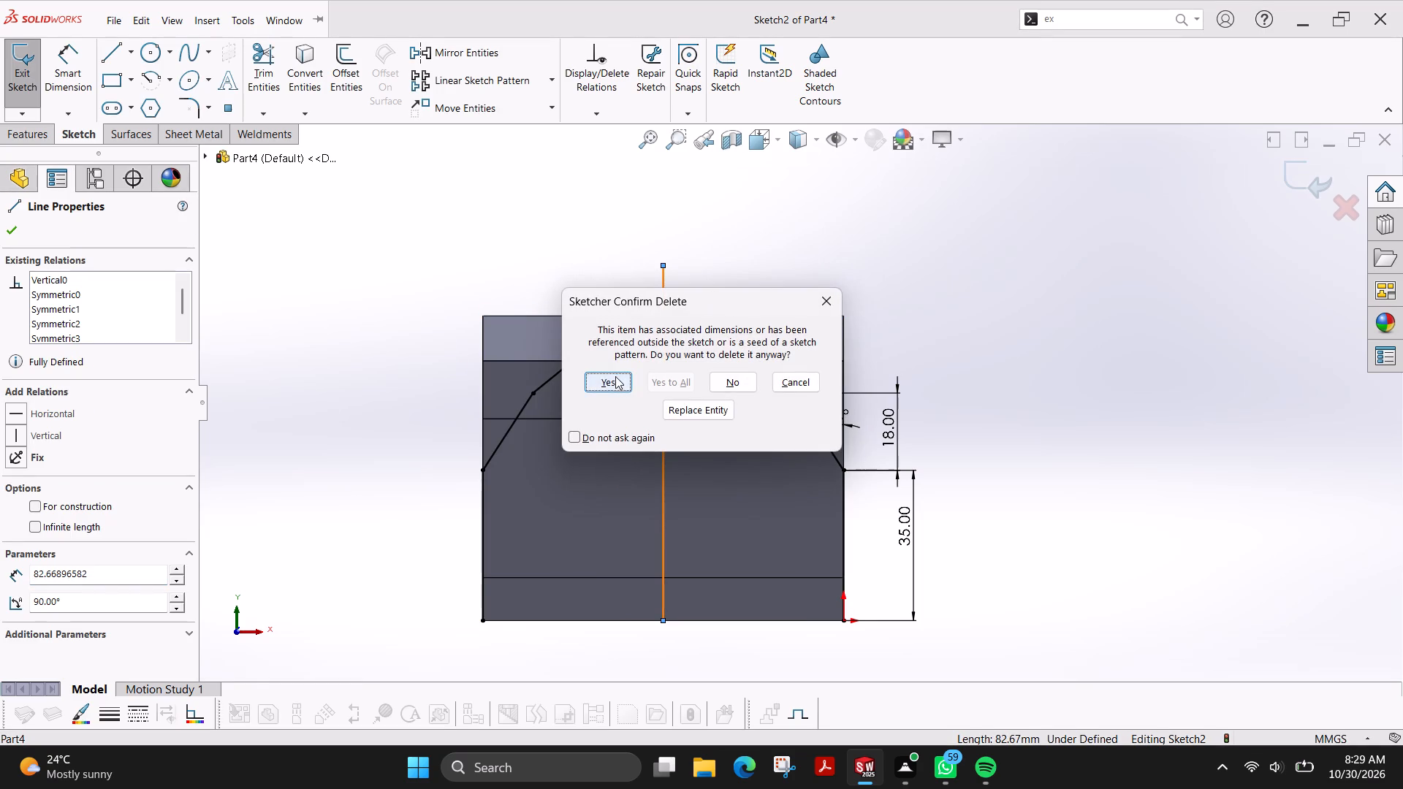
click(615, 376)
Close the mirrored slanted outline with lines running about 45 mm outward from its top end, down, and back to its lower end.
click(101, 55)
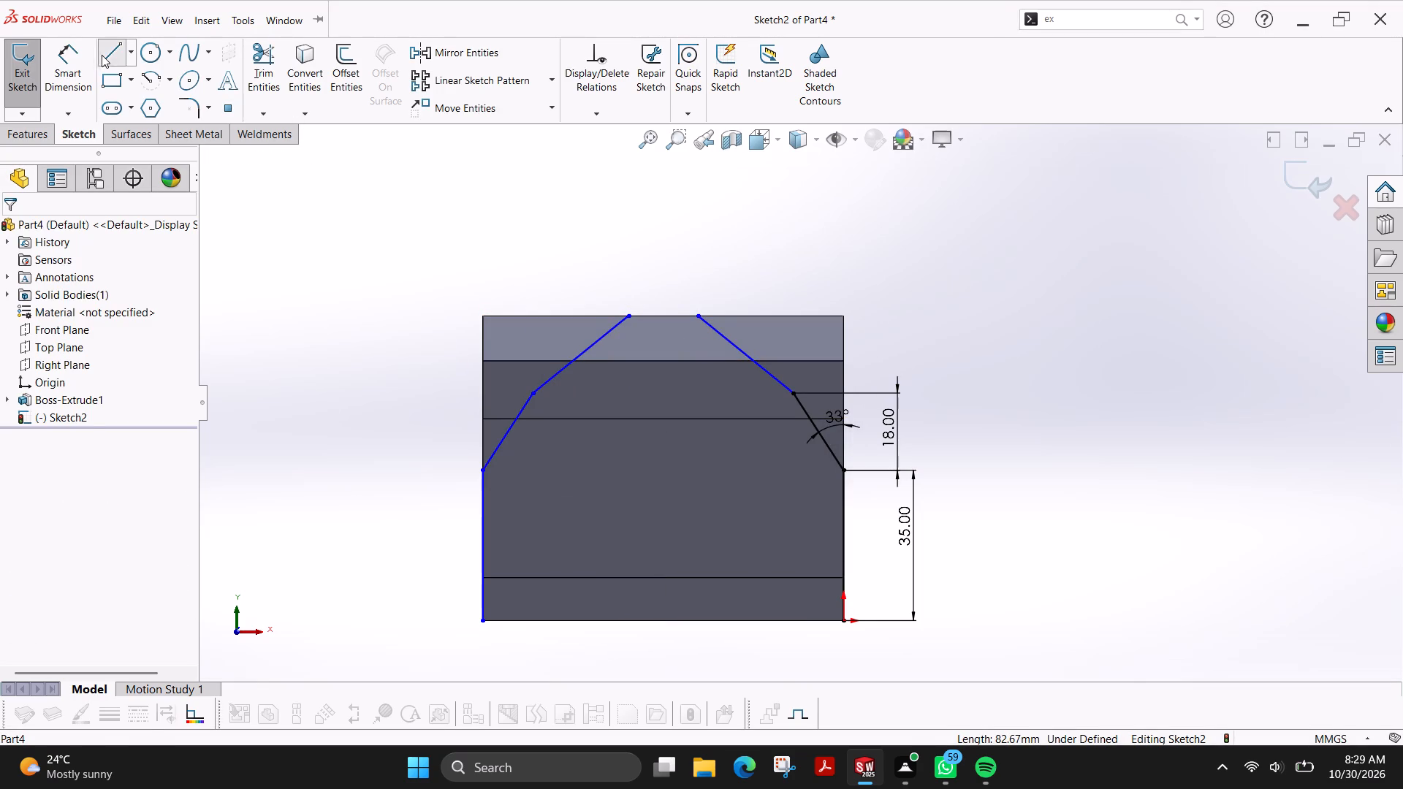
click(629, 313)
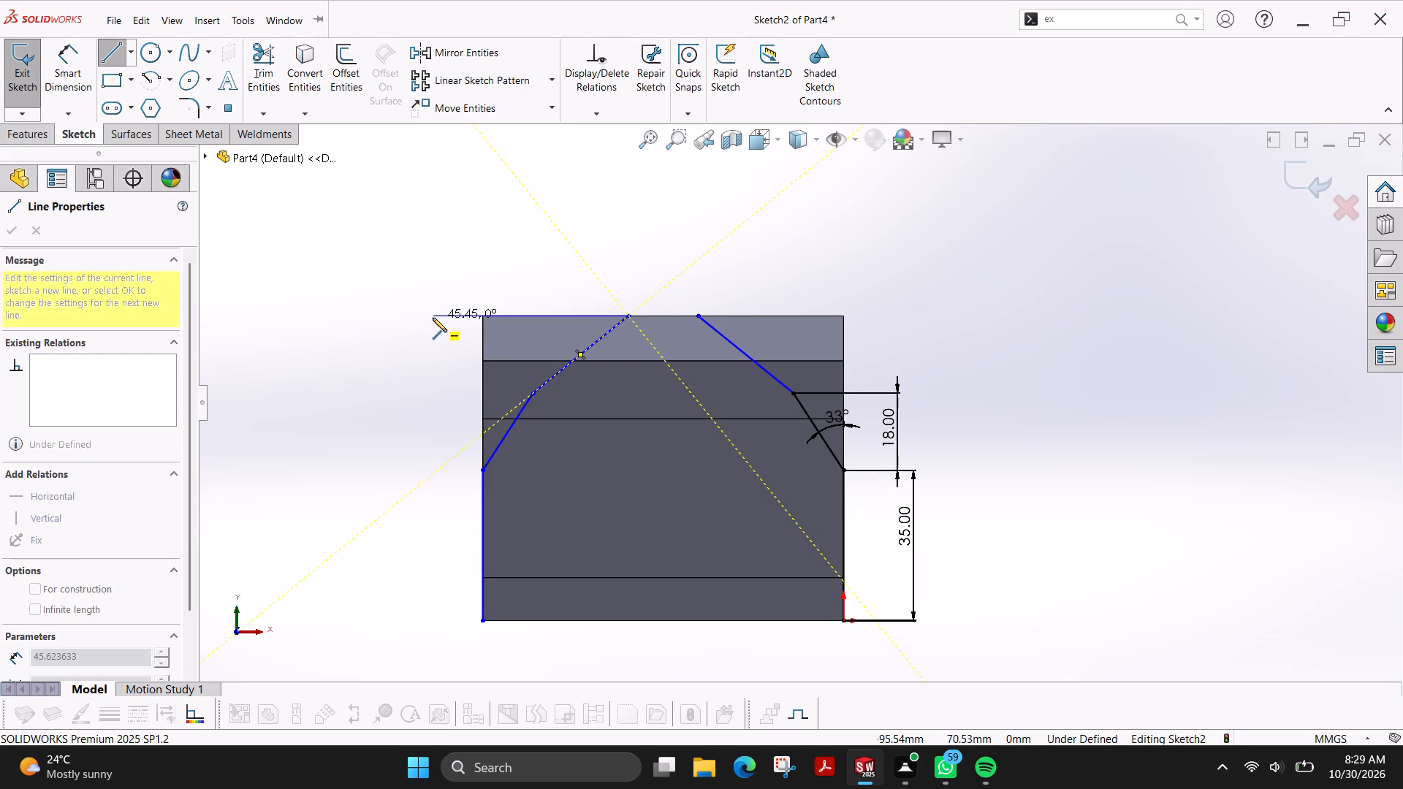
click(432, 319)
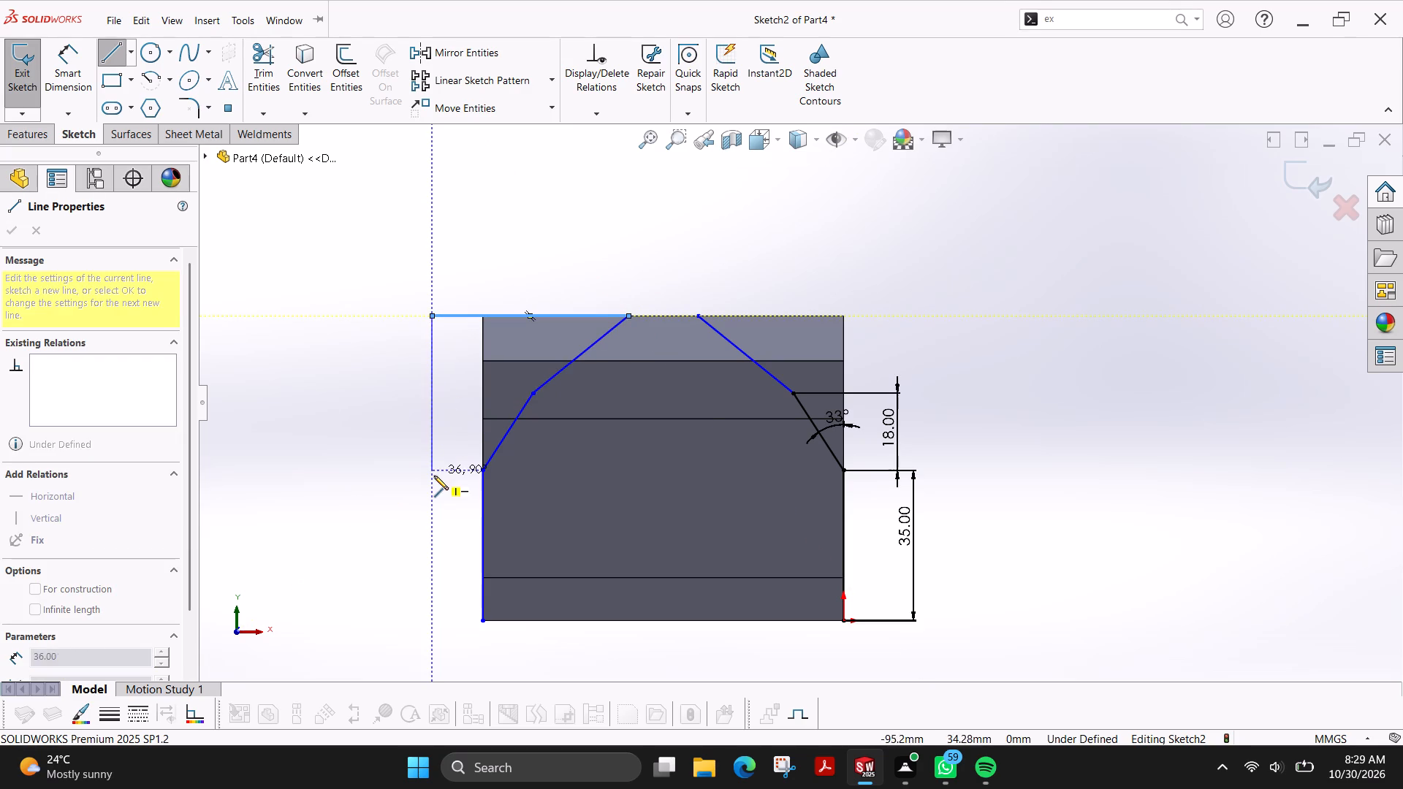
click(434, 476)
click(481, 471)
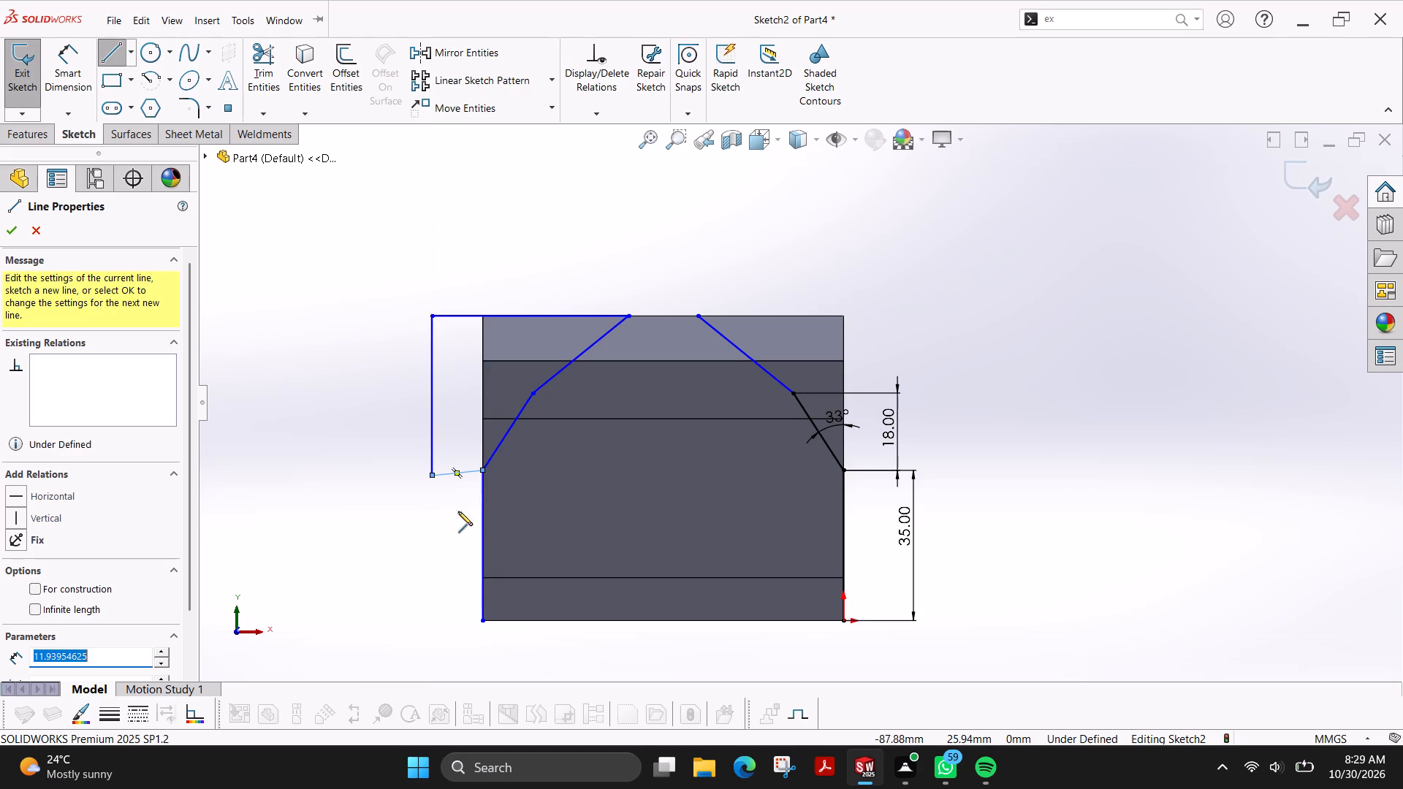
key(Escape)
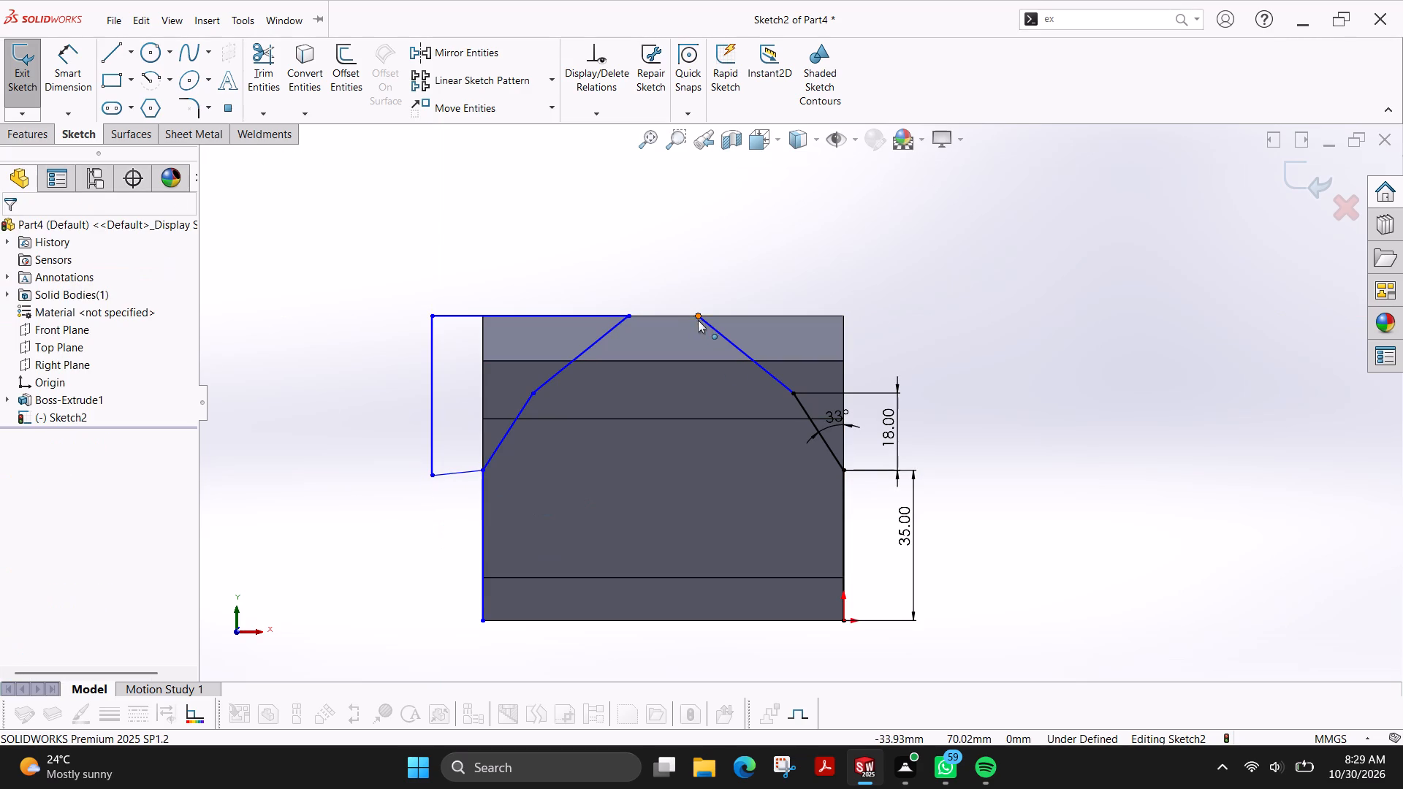
Close the original slanted outline likewise, with horizontal and vertical lines reaching about 25 mm beyond the body's side edge.
key(l)
click(699, 316)
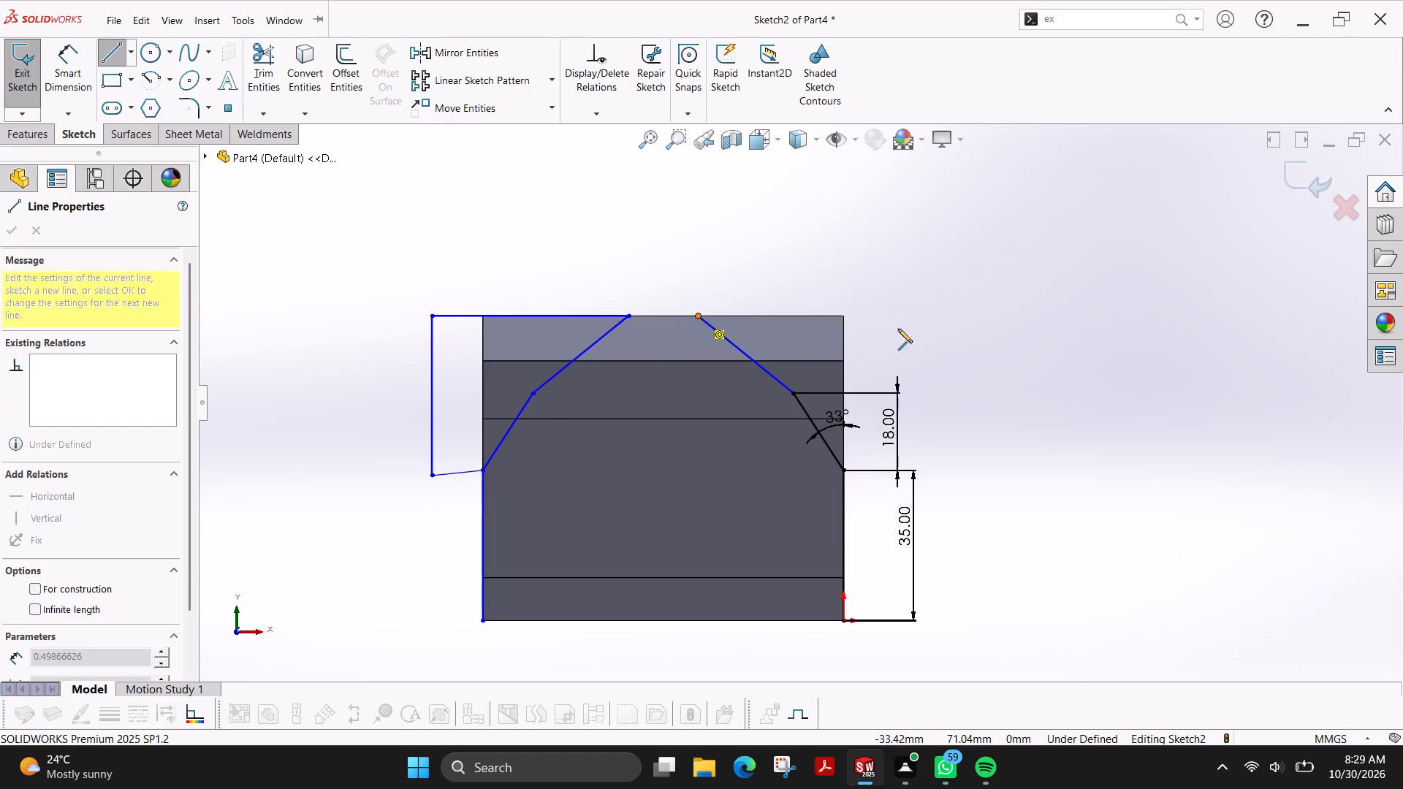
click(949, 316)
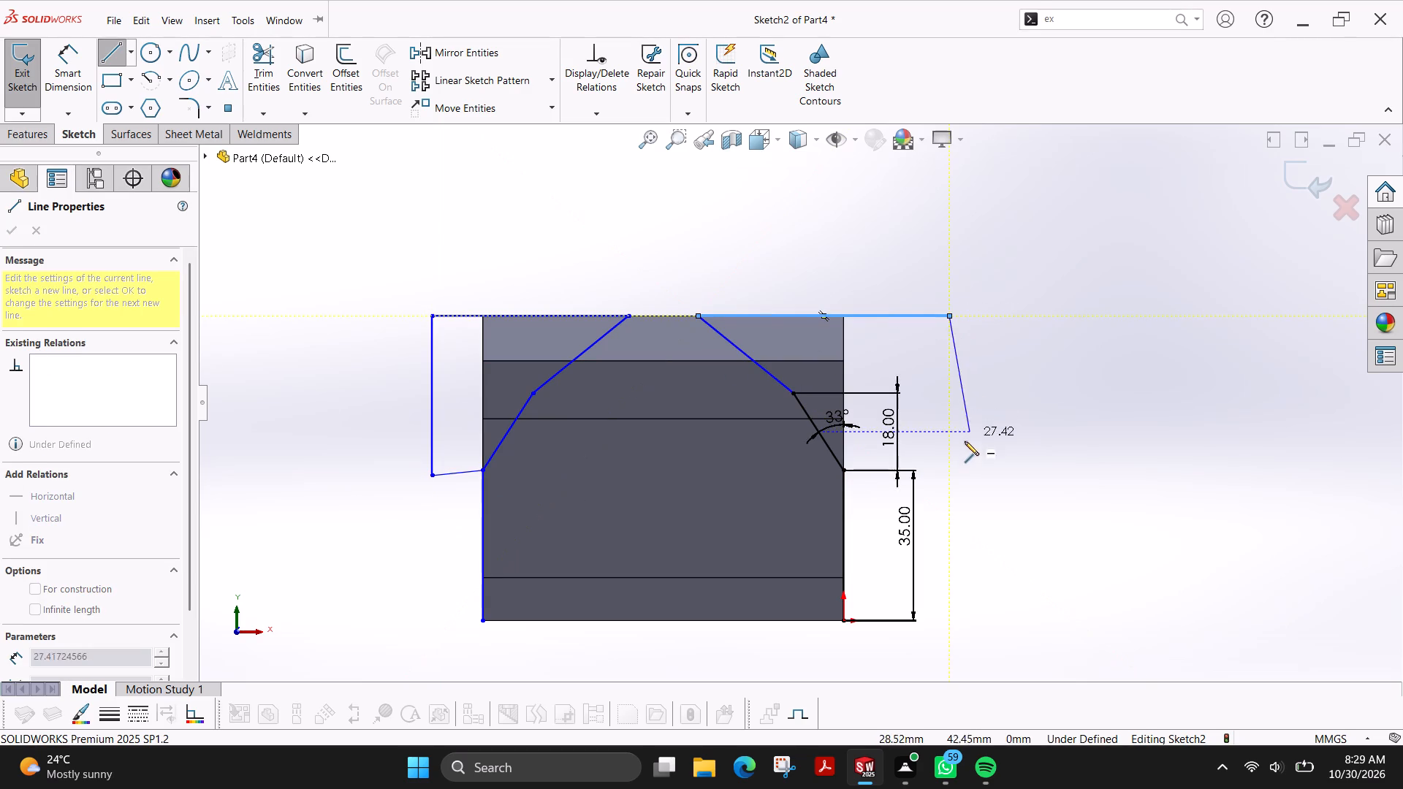
click(948, 470)
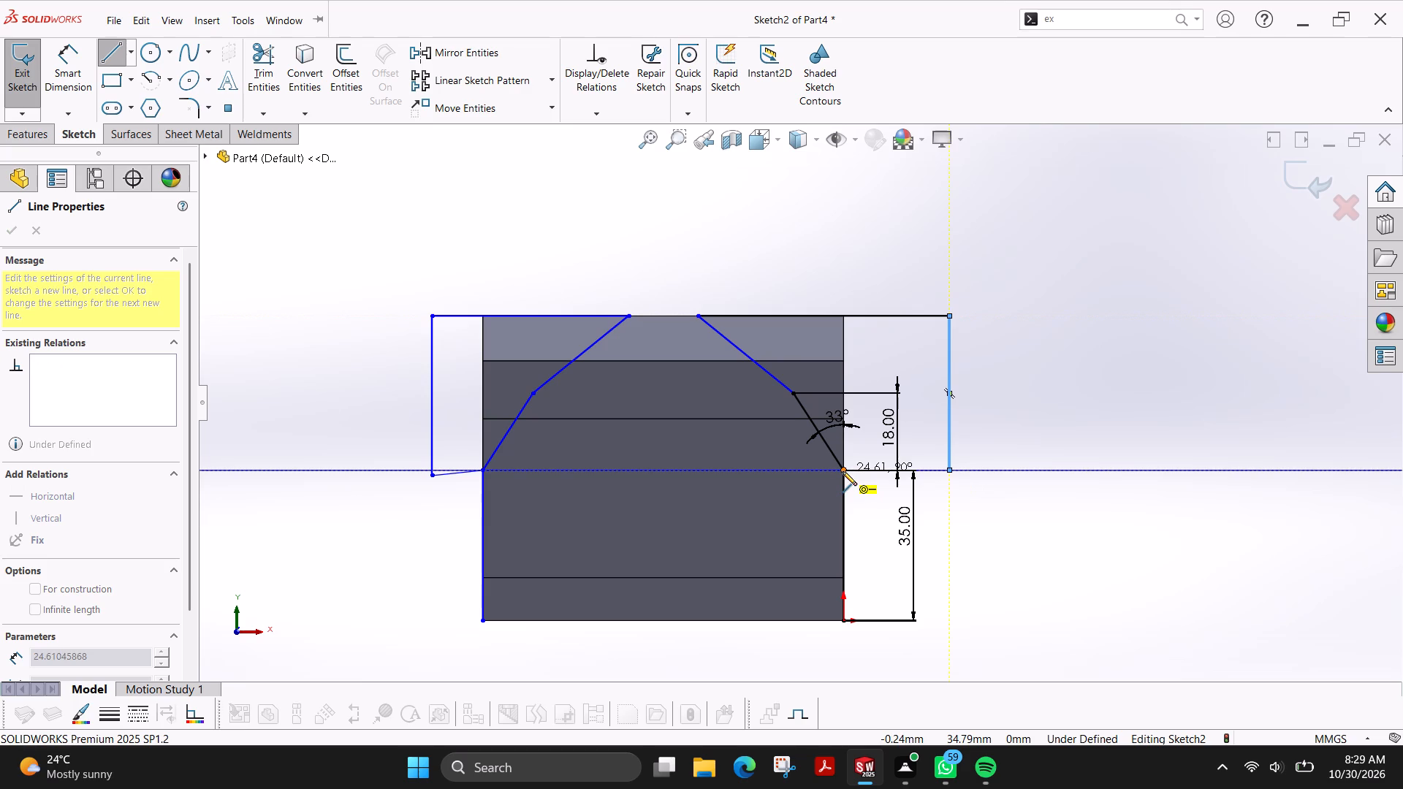
click(845, 471)
key(Escape)
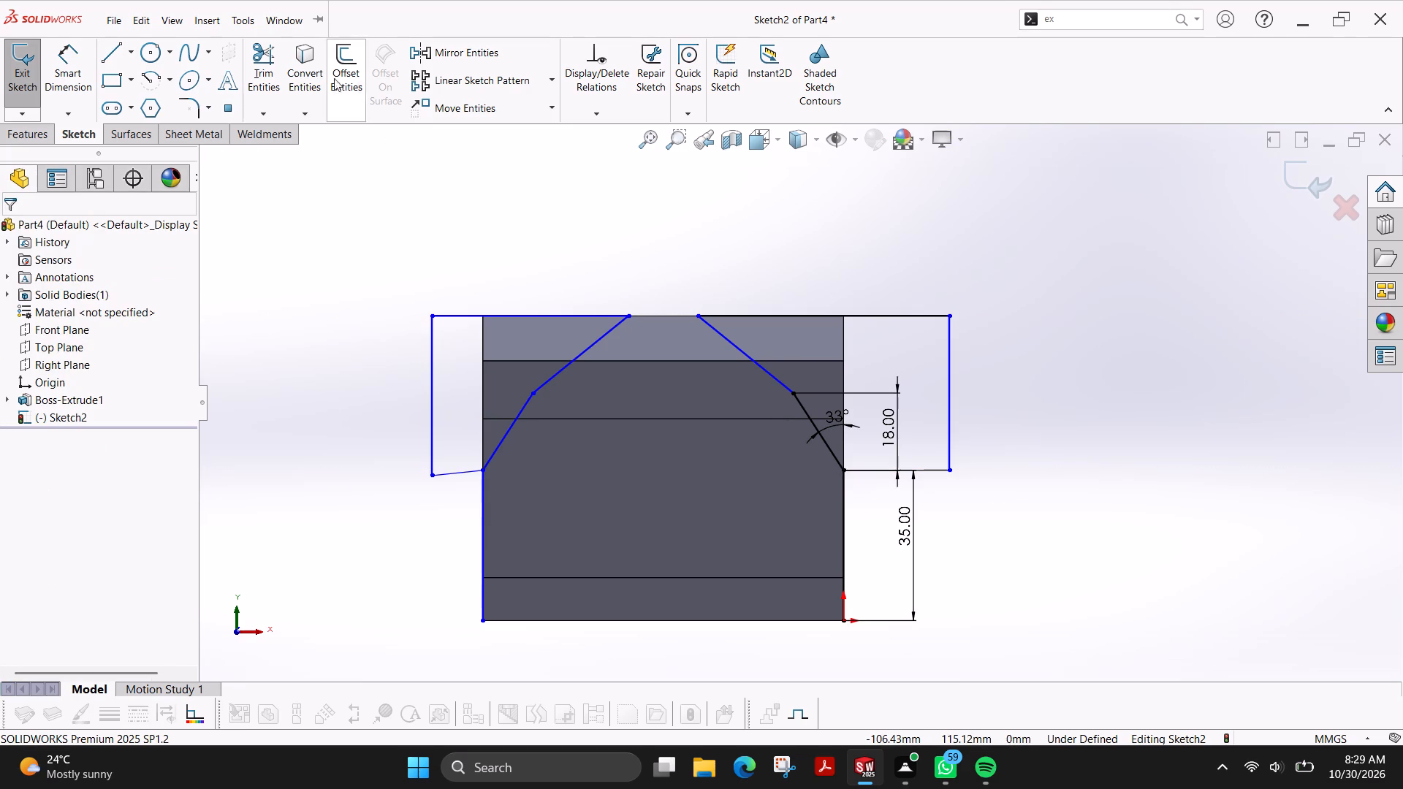
Trim away the two vertical side lines below the slanted outlines, leaving only the two closed corner profiles.
click(257, 72)
drag(548, 556, 444, 604)
drag(731, 535, 939, 578)
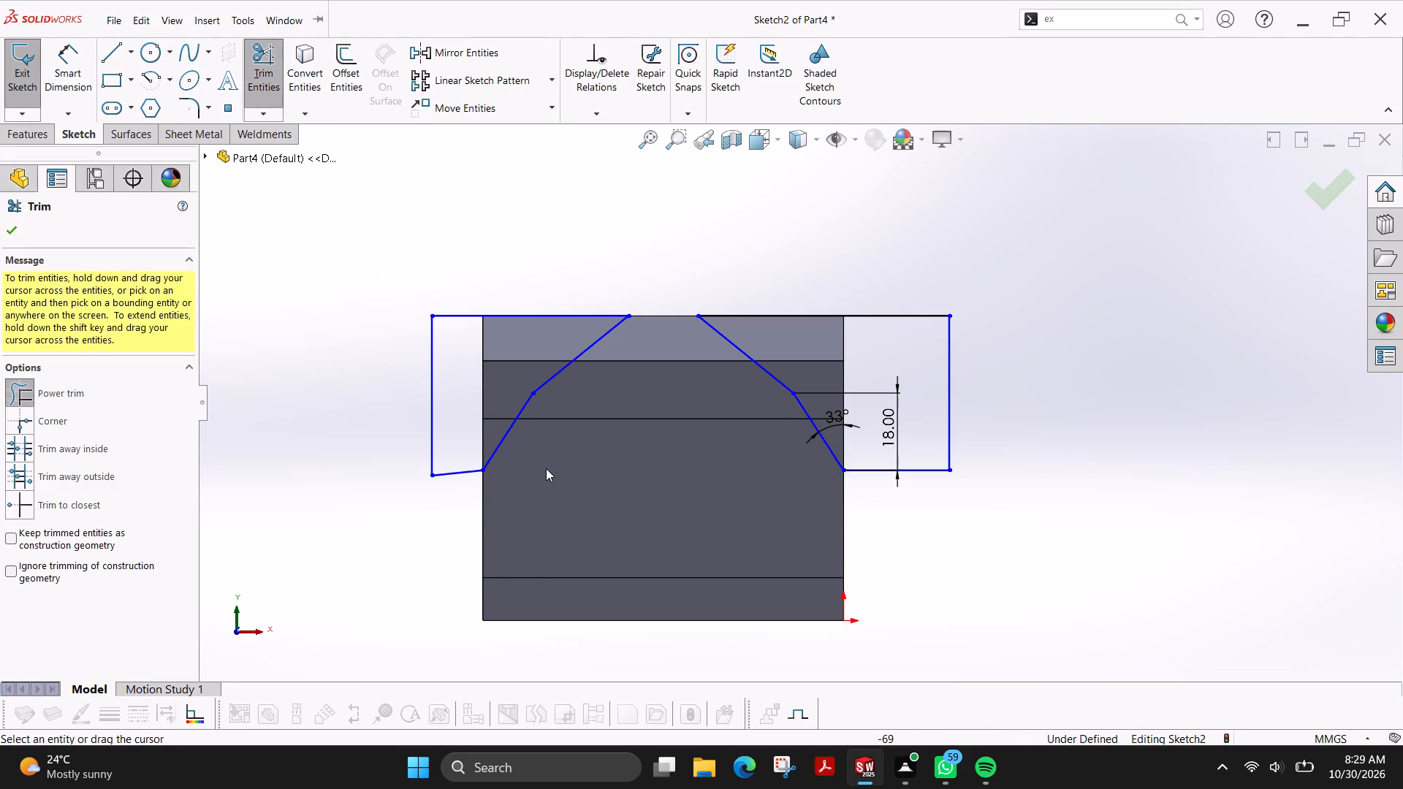
Cut both upper corners off the body with an Extruded Cut of the two closed profiles.
click(42, 126)
click(278, 69)
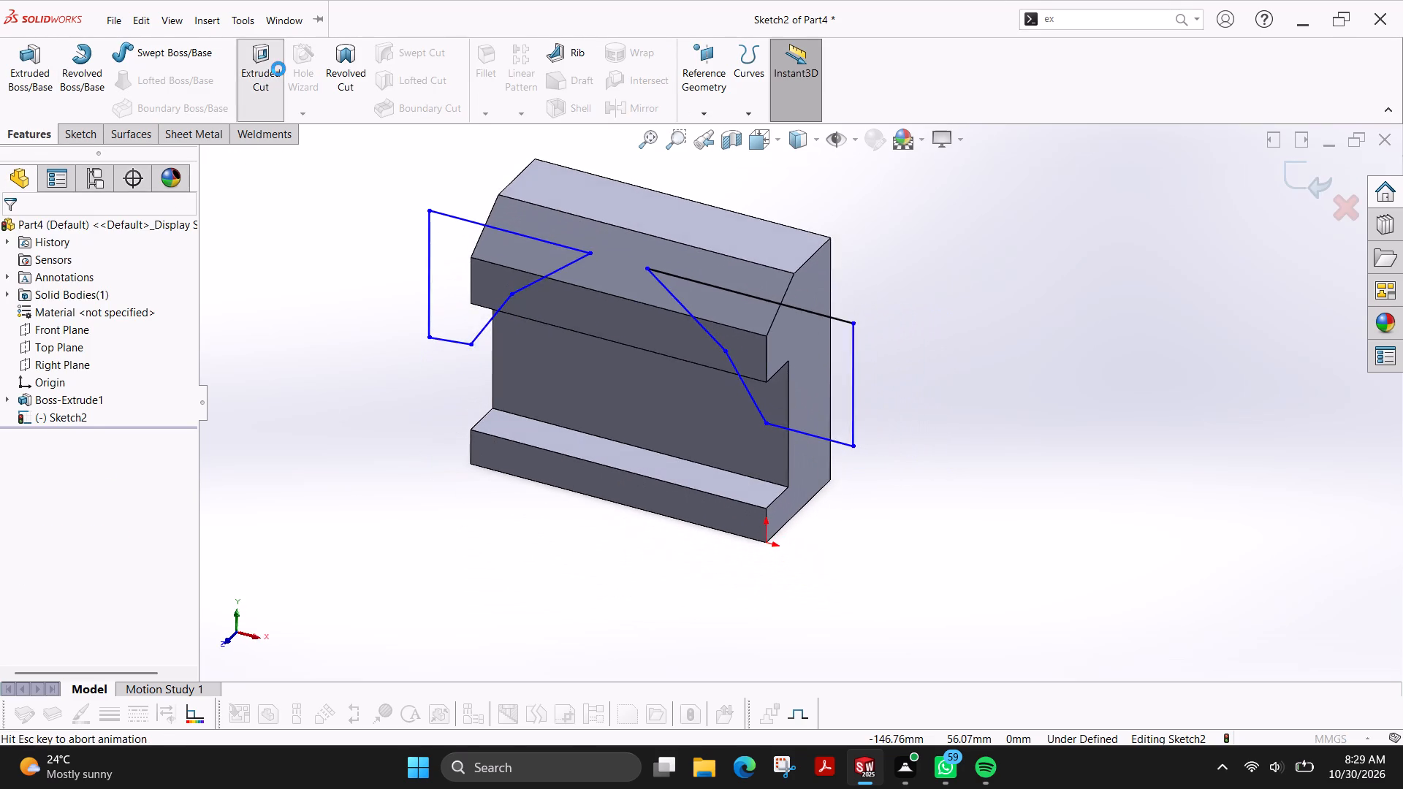
click(10, 232)
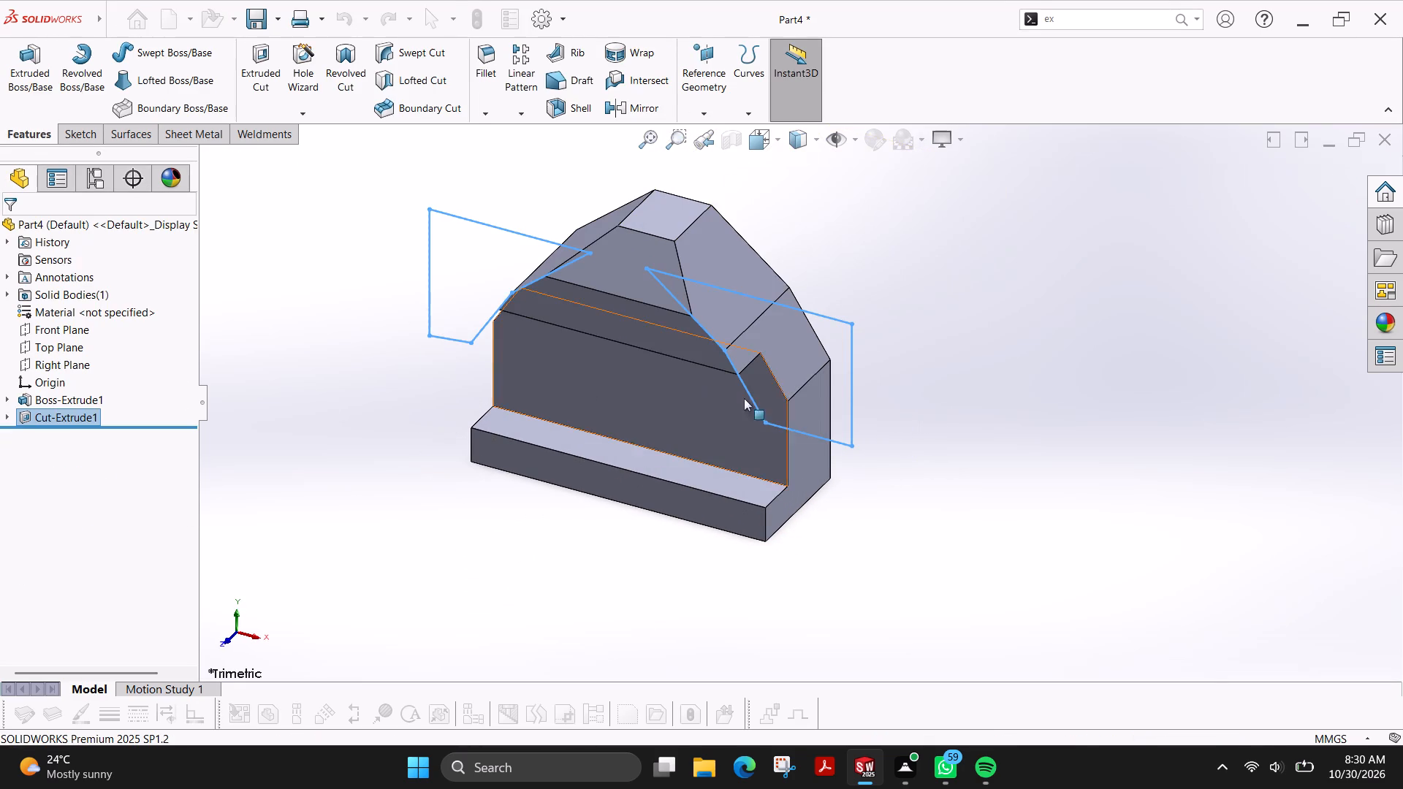
key(Escape)
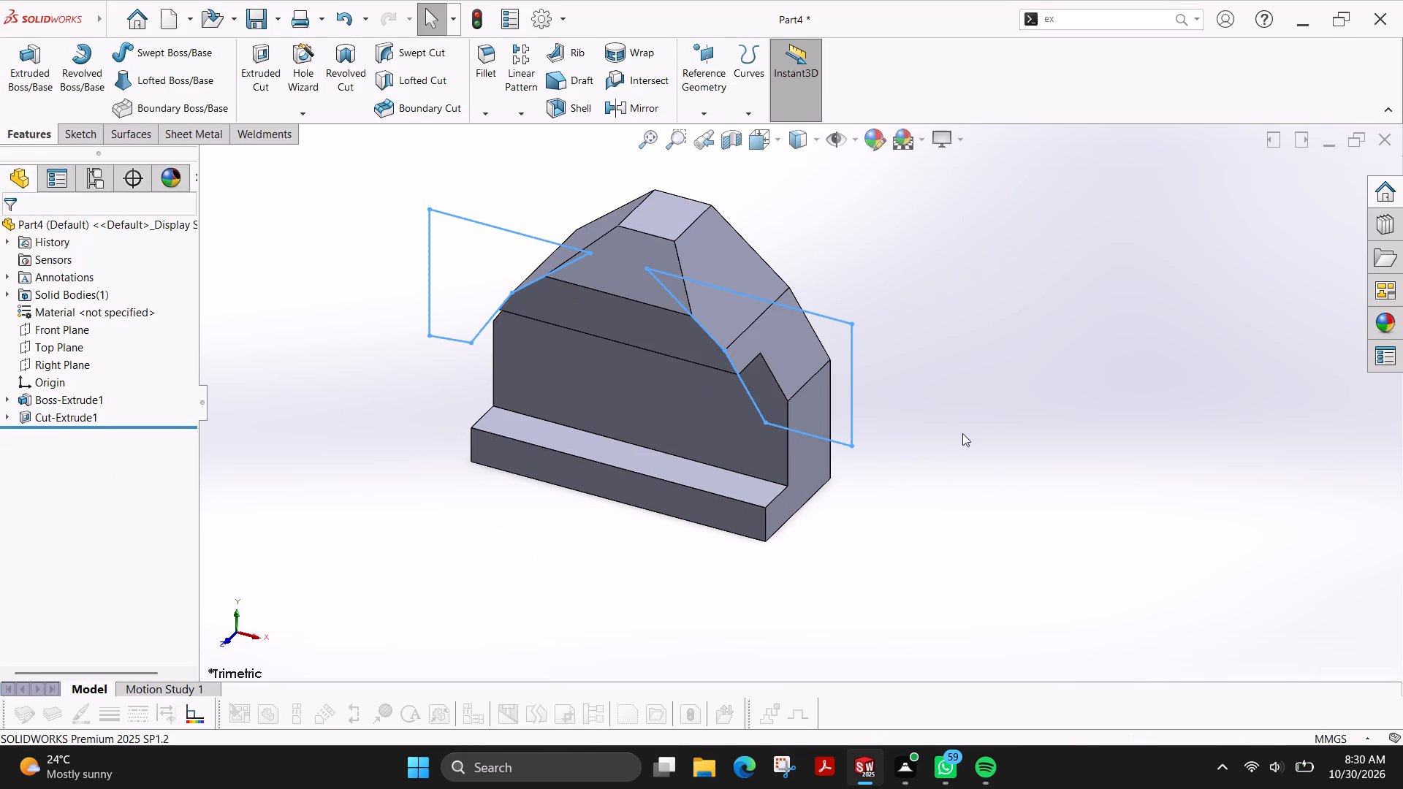
On the body's top face, sketch two rectangles from the outer back corners inward, about 30 and 31 mm long and 4 mm deep.
middle_drag(905, 389, 910, 373)
middle_drag(910, 373, 919, 446)
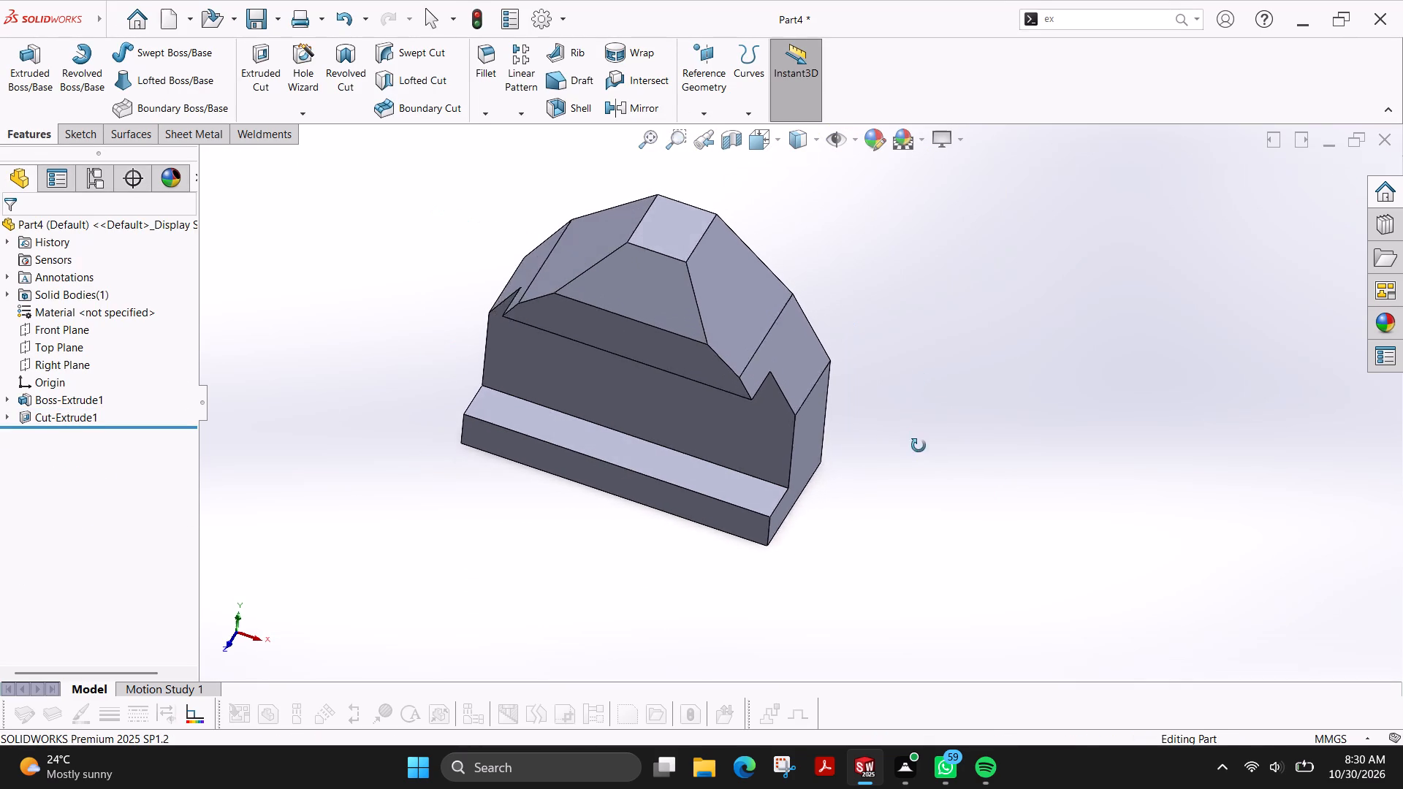
middle_drag(919, 446, 919, 446)
click(677, 226)
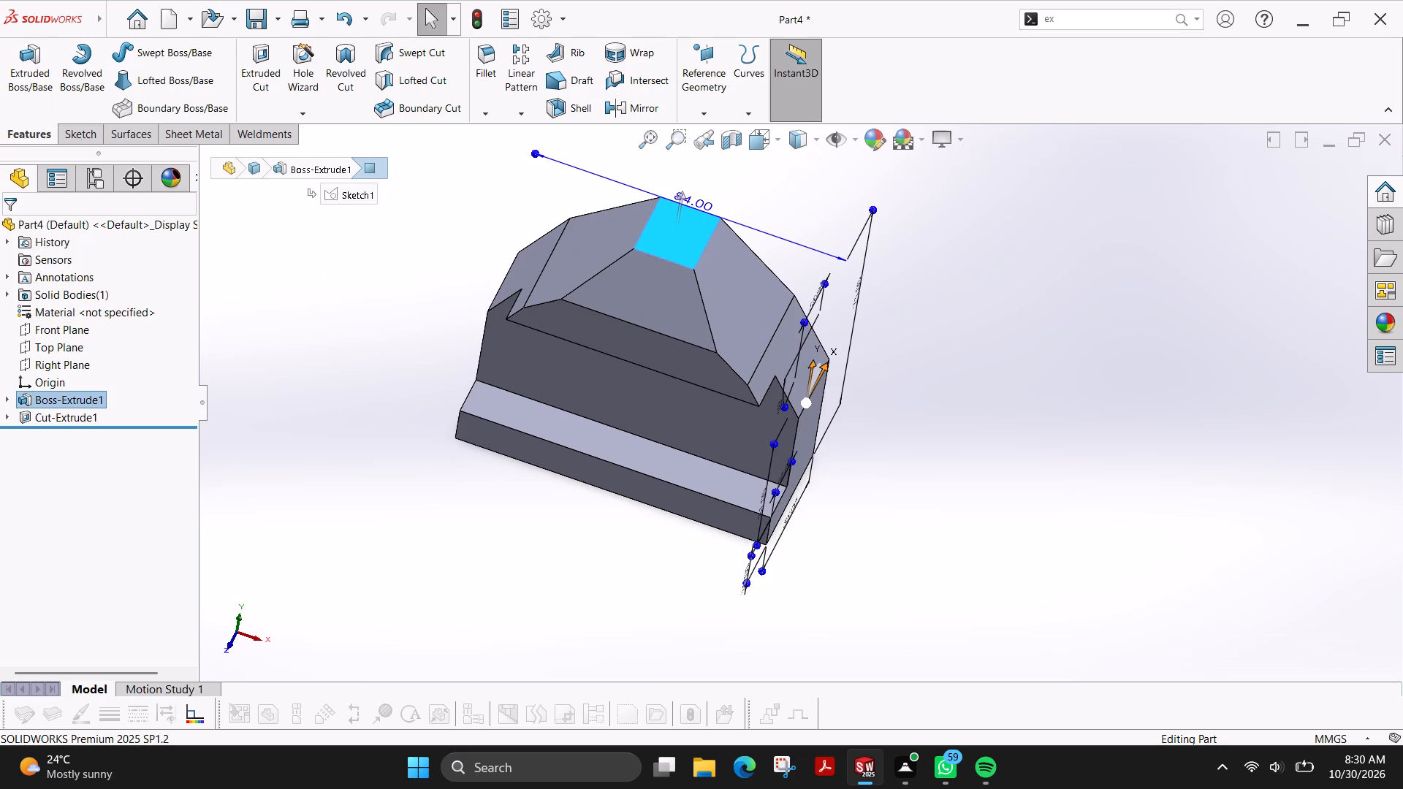
click(90, 129)
click(28, 73)
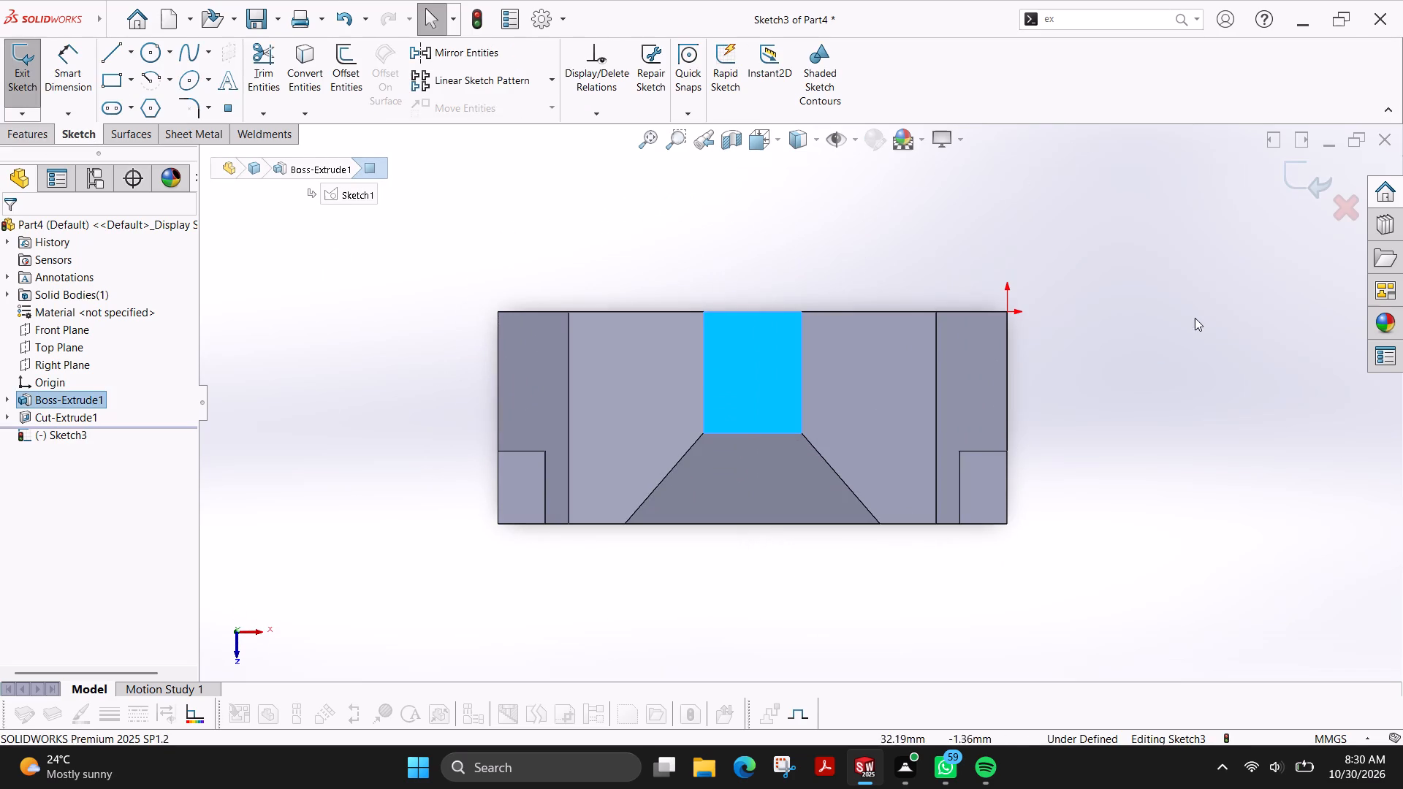
key(Escape)
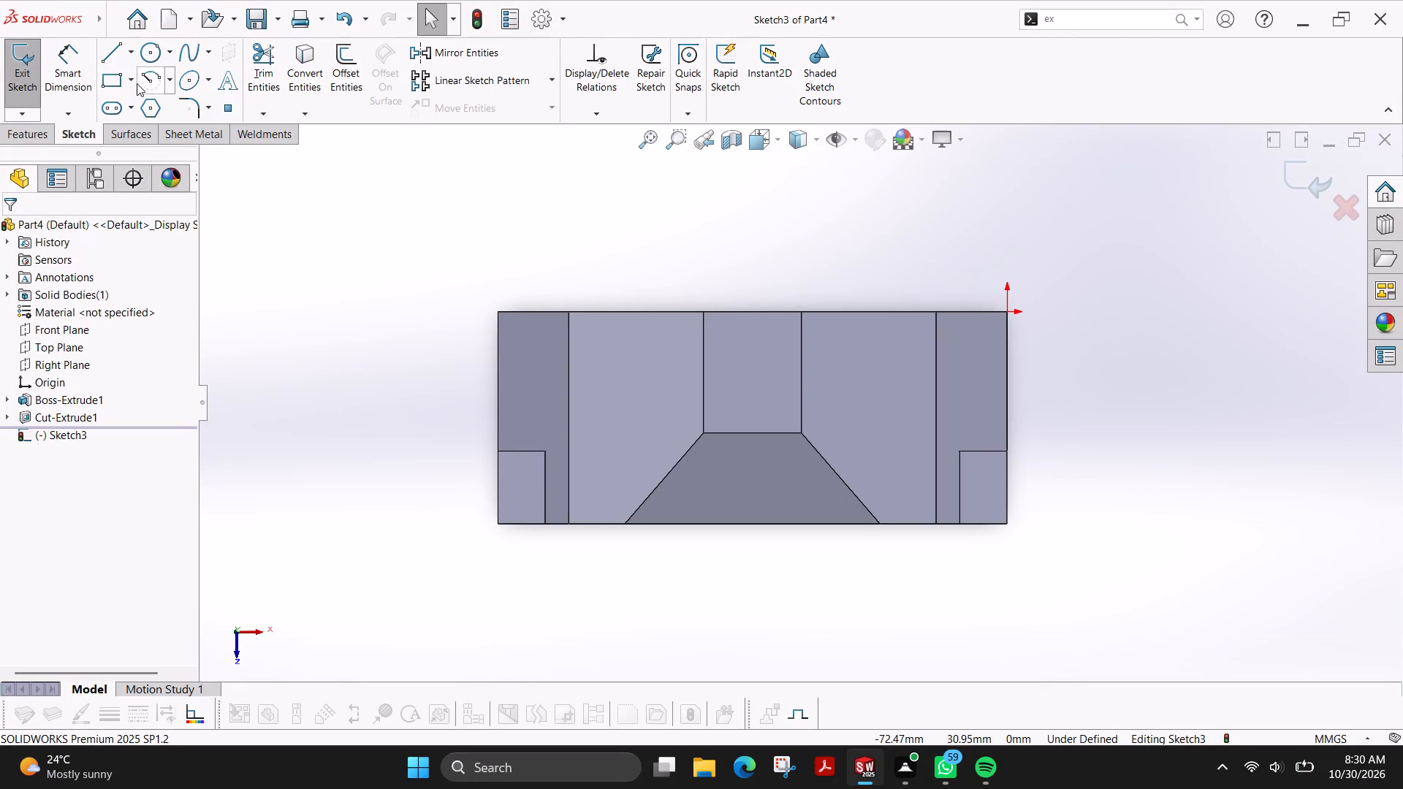
click(113, 88)
click(498, 313)
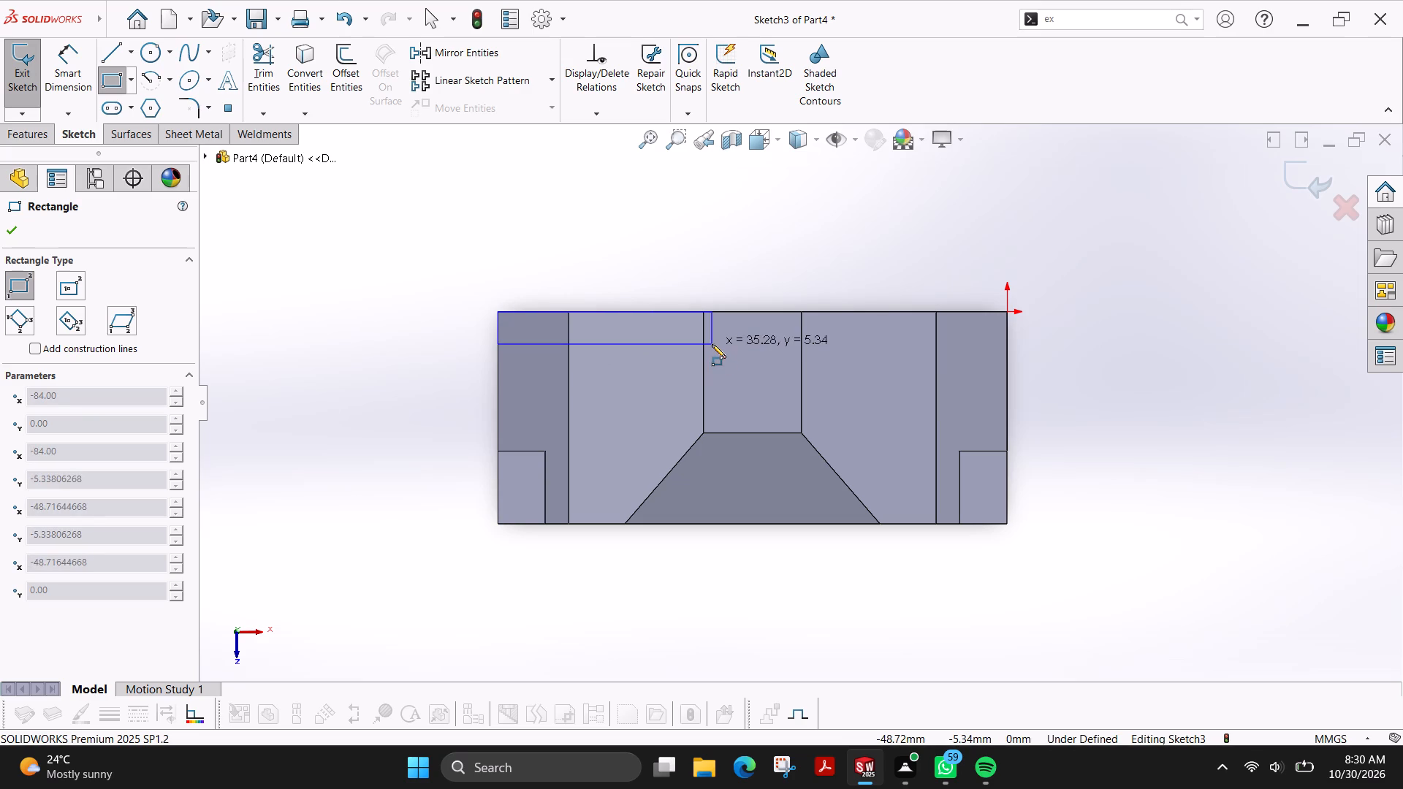
click(681, 337)
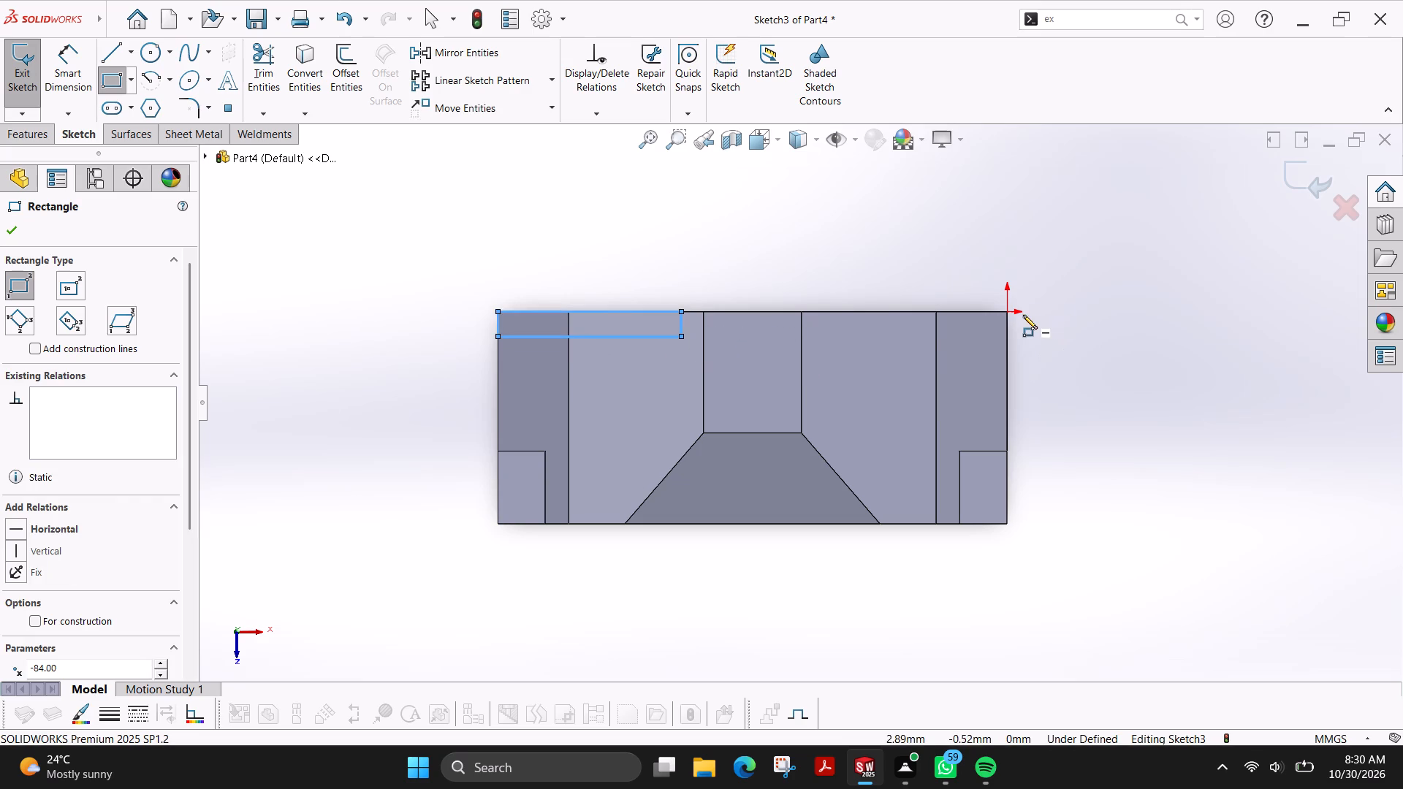
click(1006, 312)
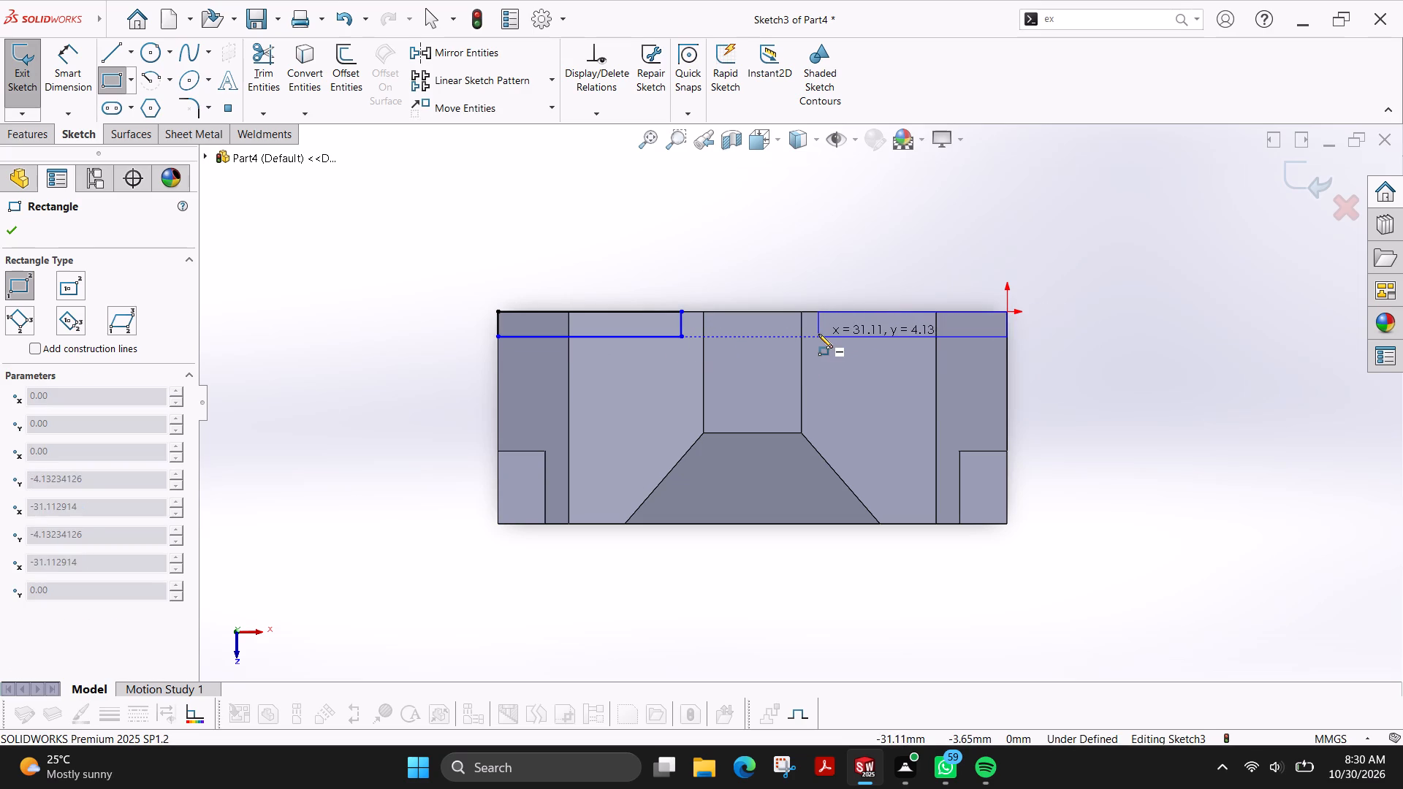
click(818, 334)
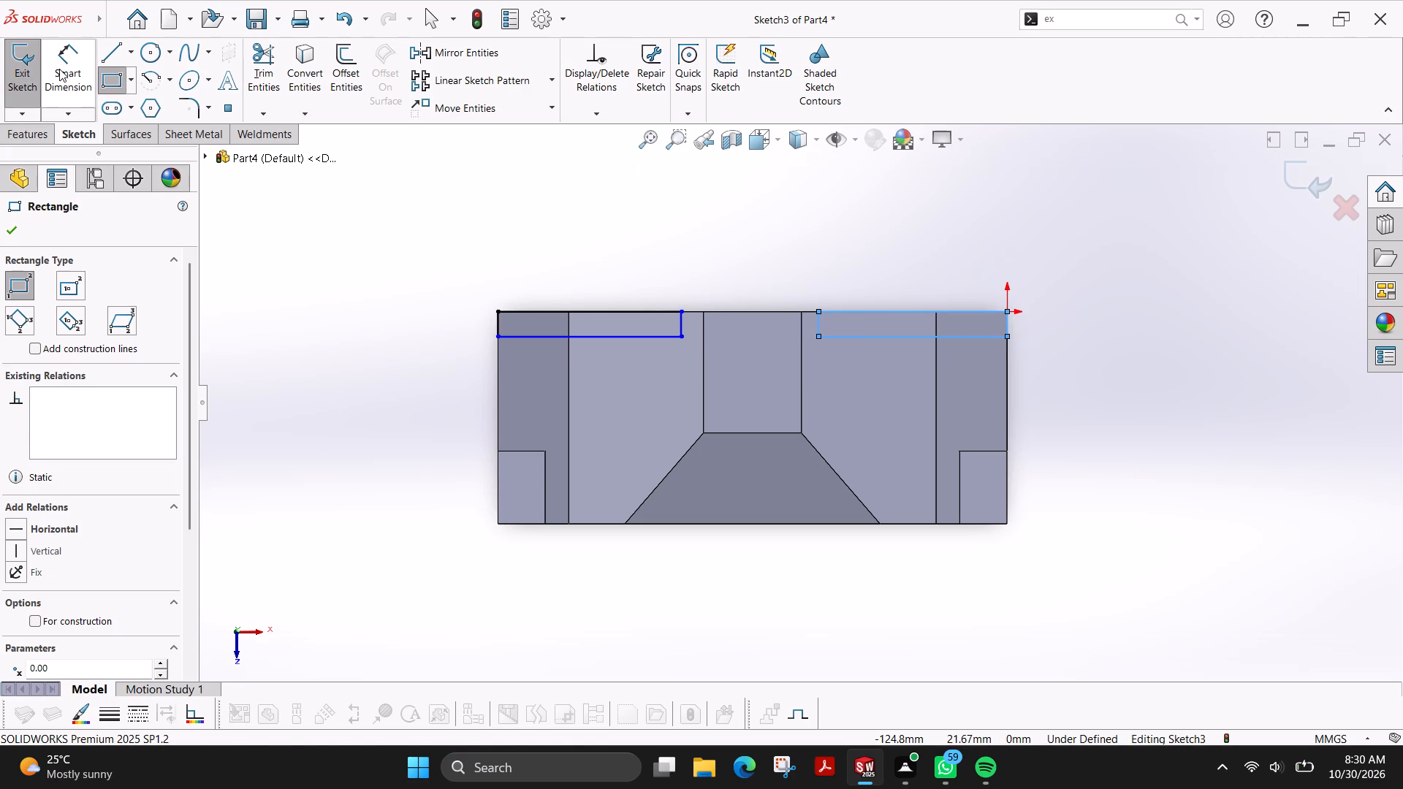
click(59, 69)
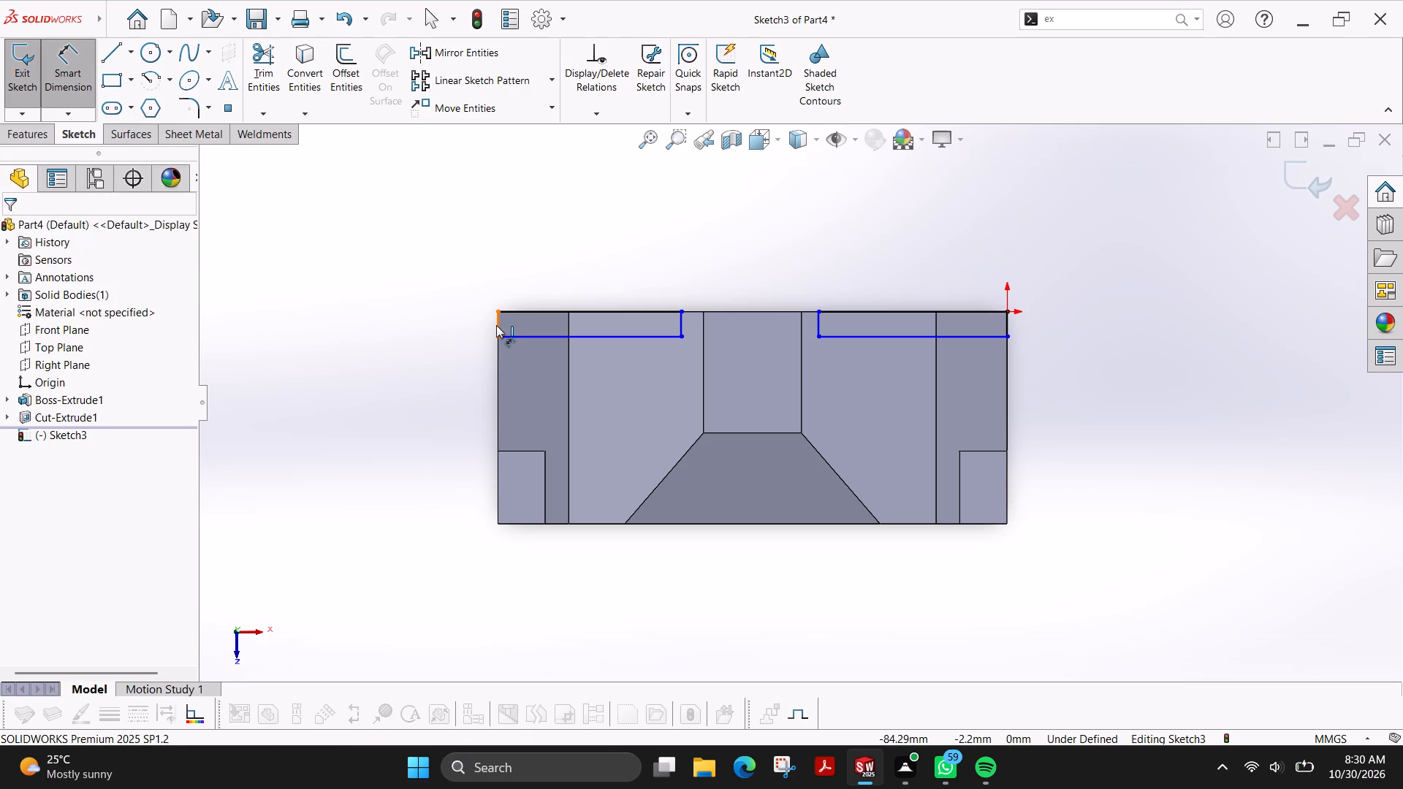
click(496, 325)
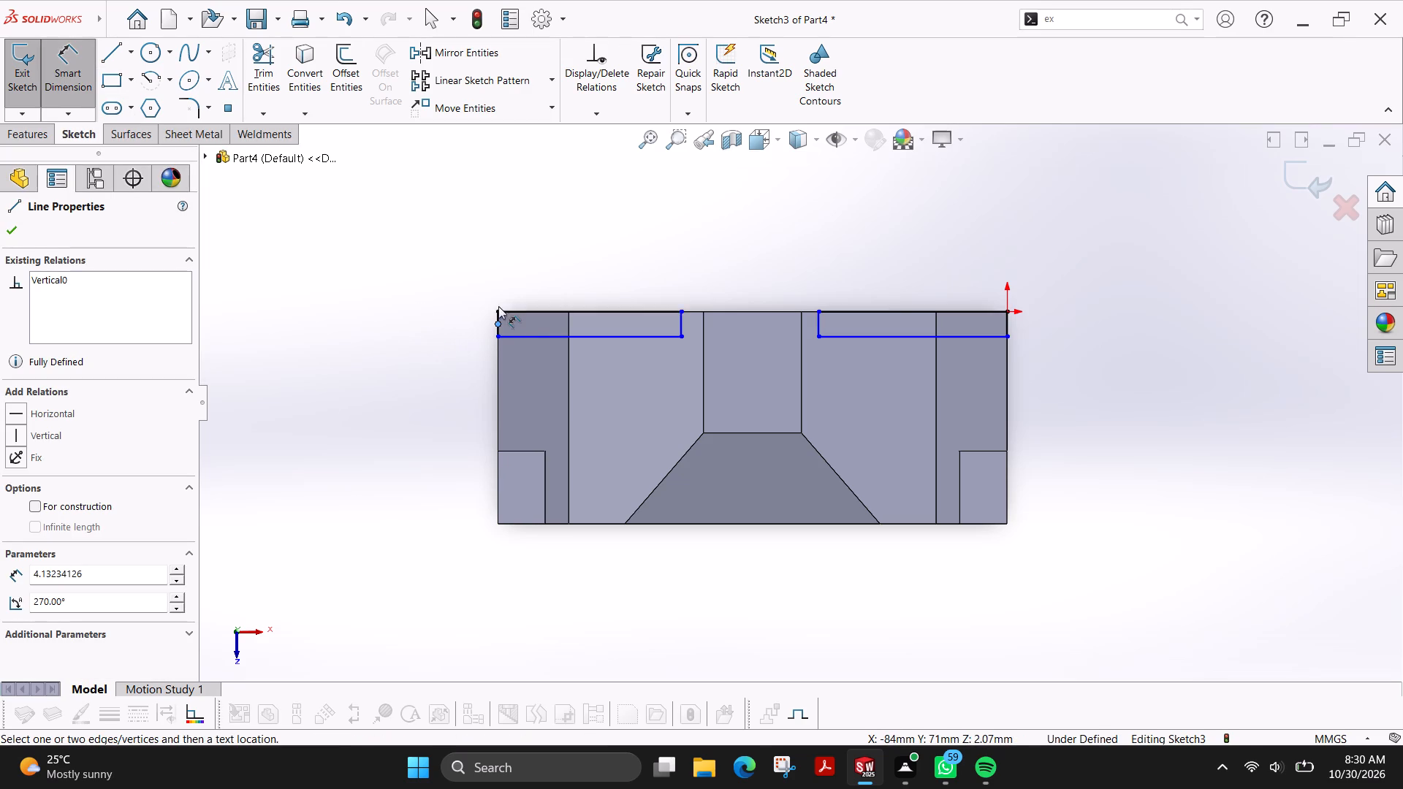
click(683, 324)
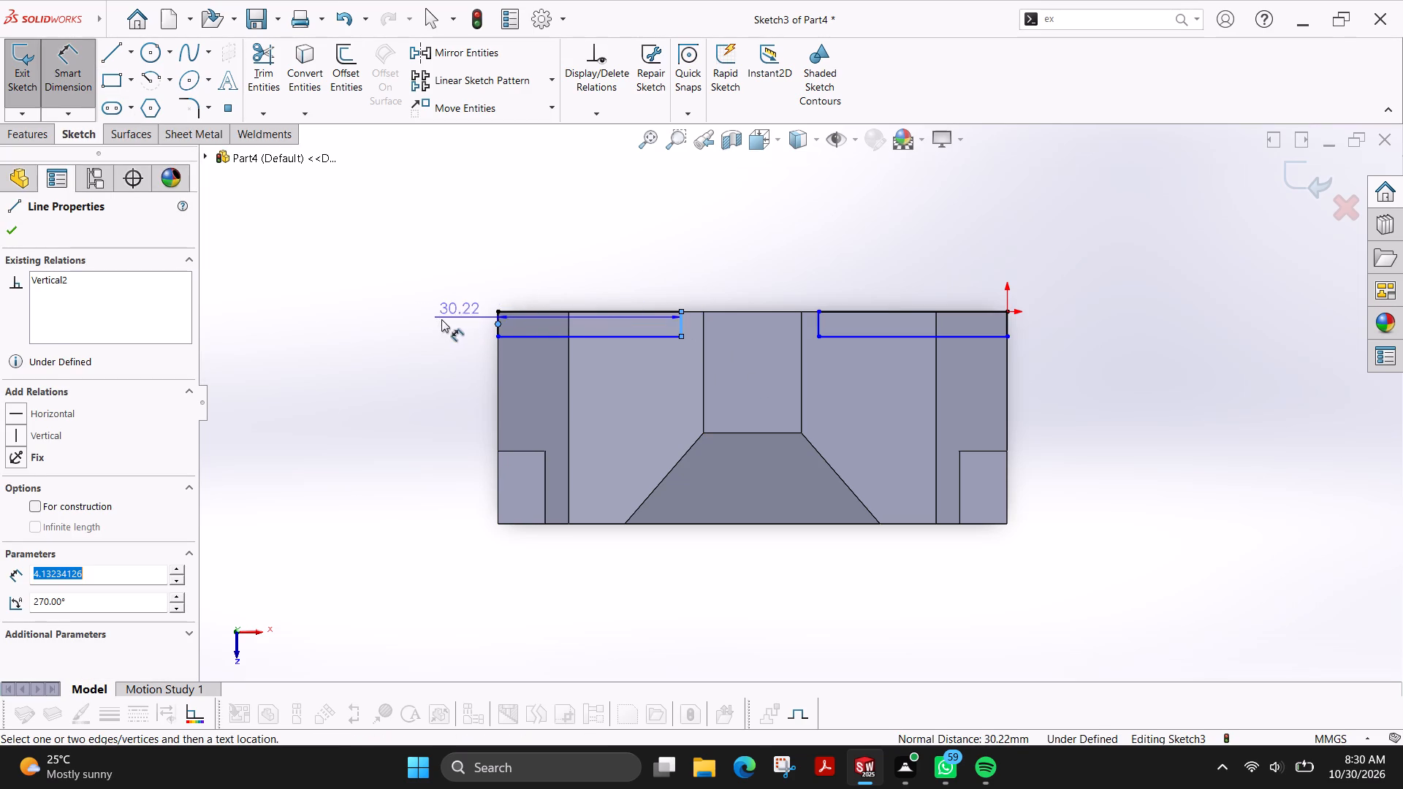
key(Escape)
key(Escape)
Dimension the depth of both back-corner rectangles to 8 mm along their outer side edges.
click(499, 323)
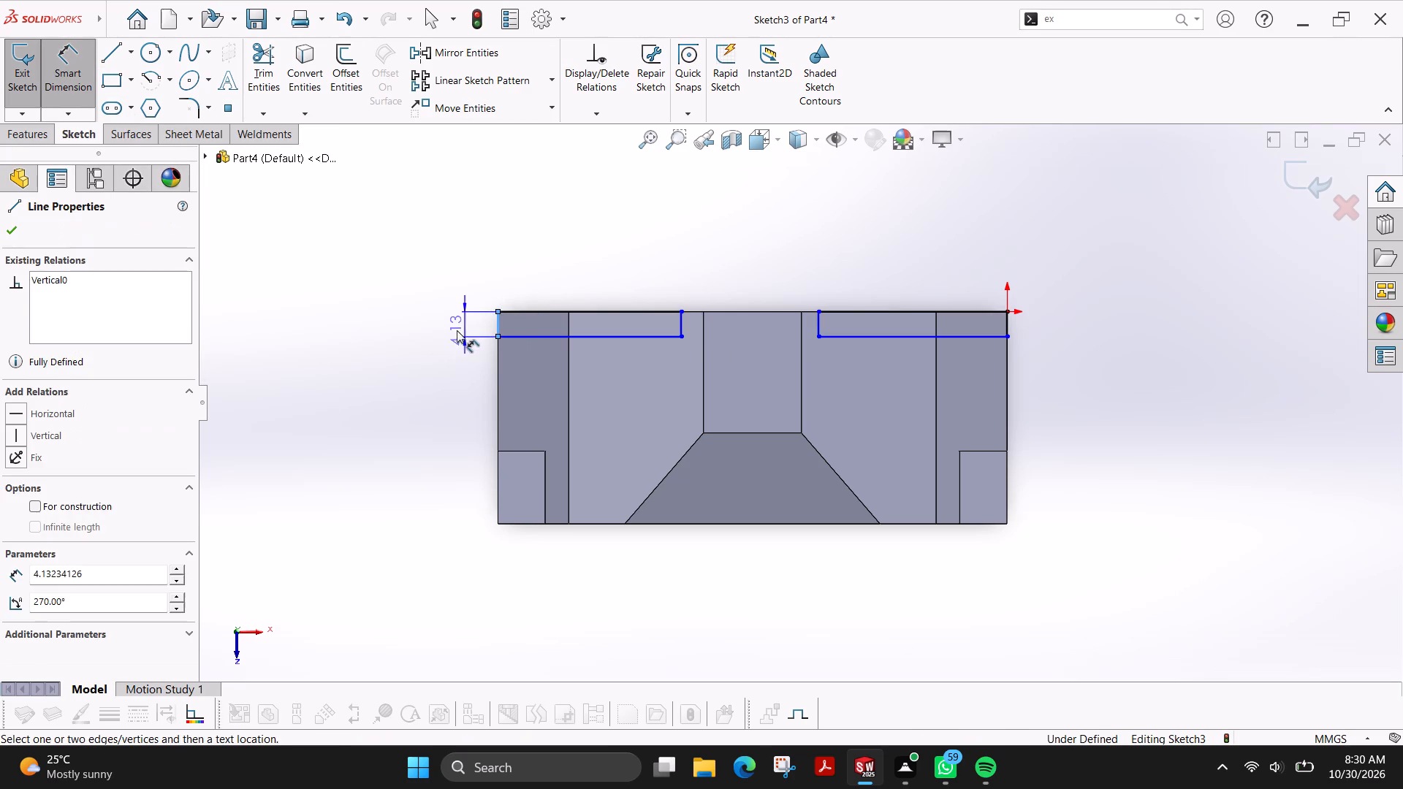
click(454, 329)
key(8)
key(Return)
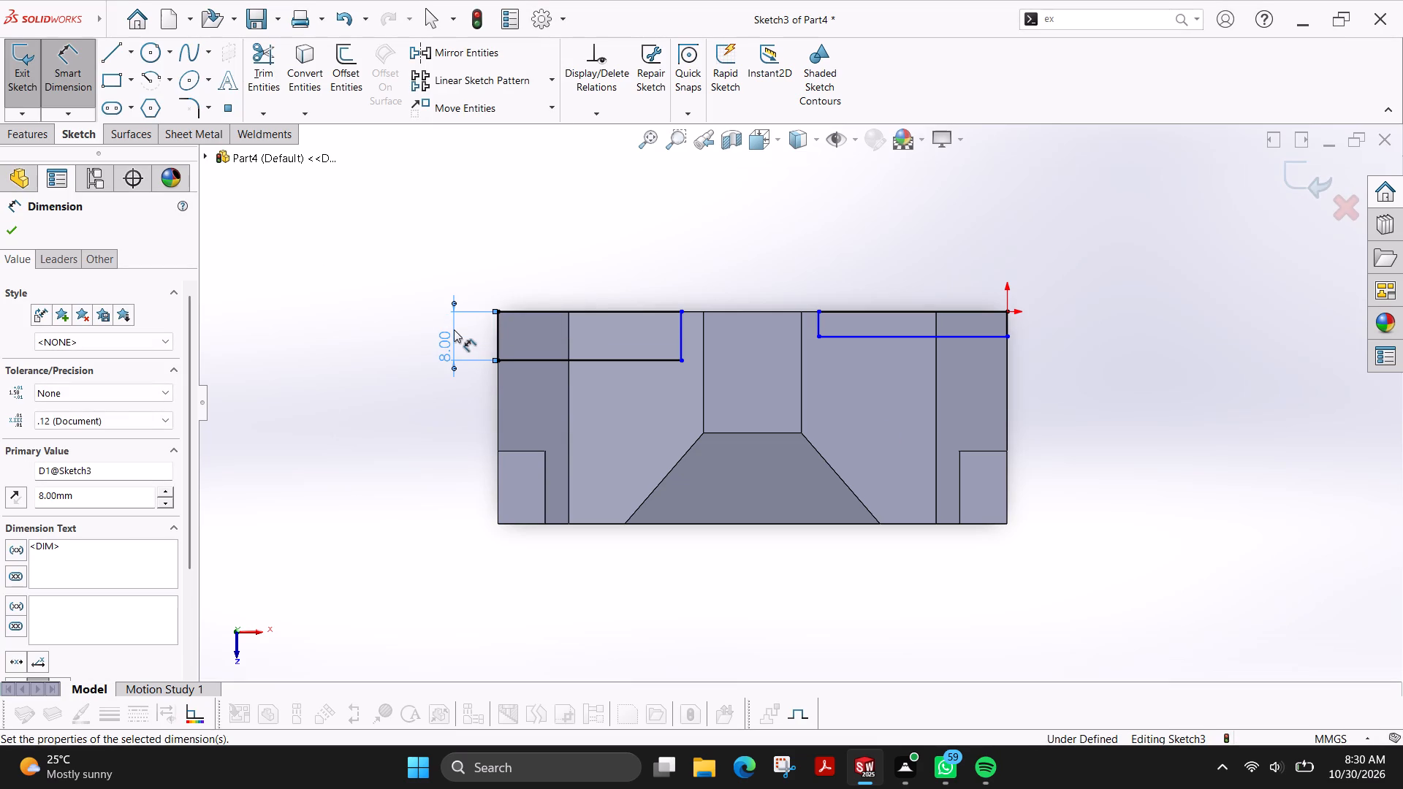
click(1006, 324)
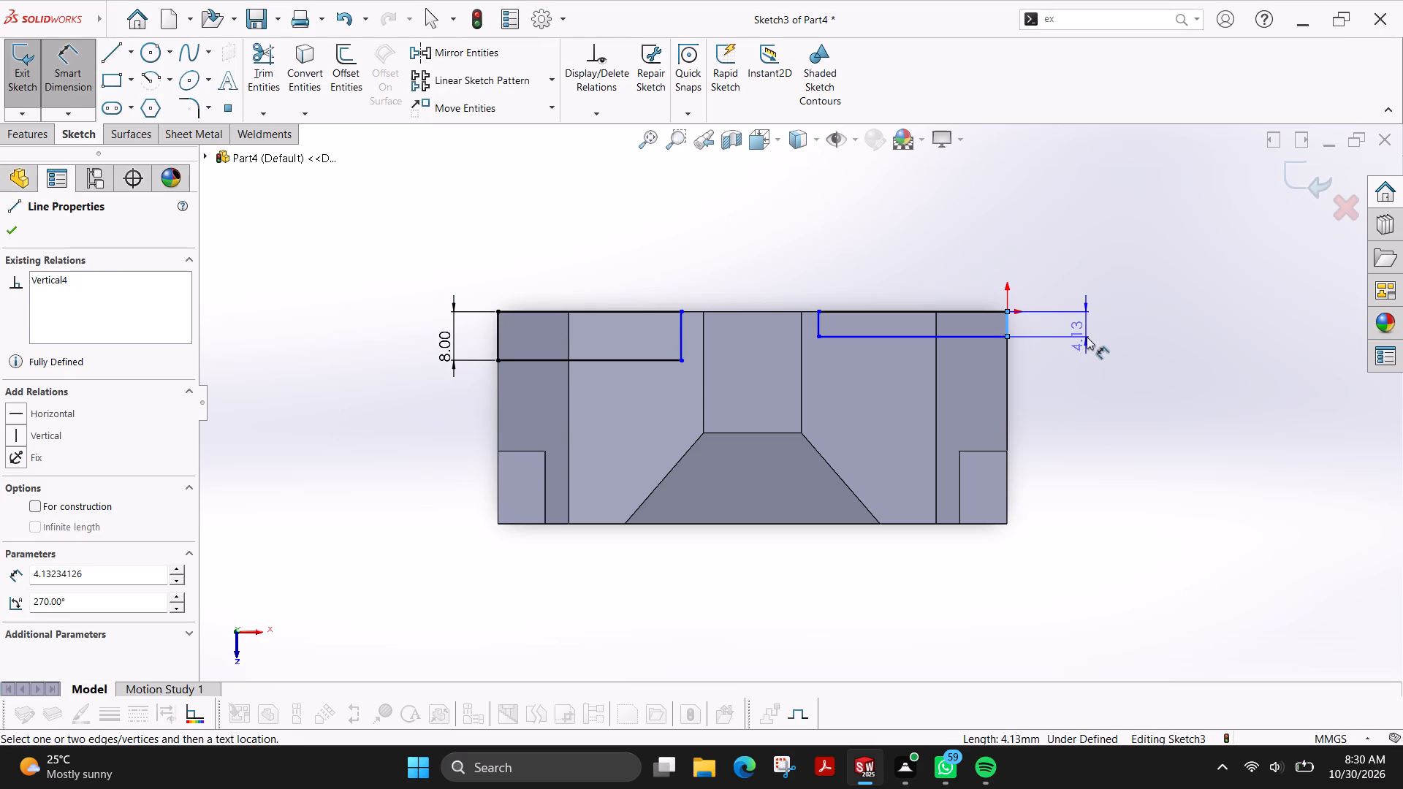
click(1087, 337)
key(8)
key(Return)
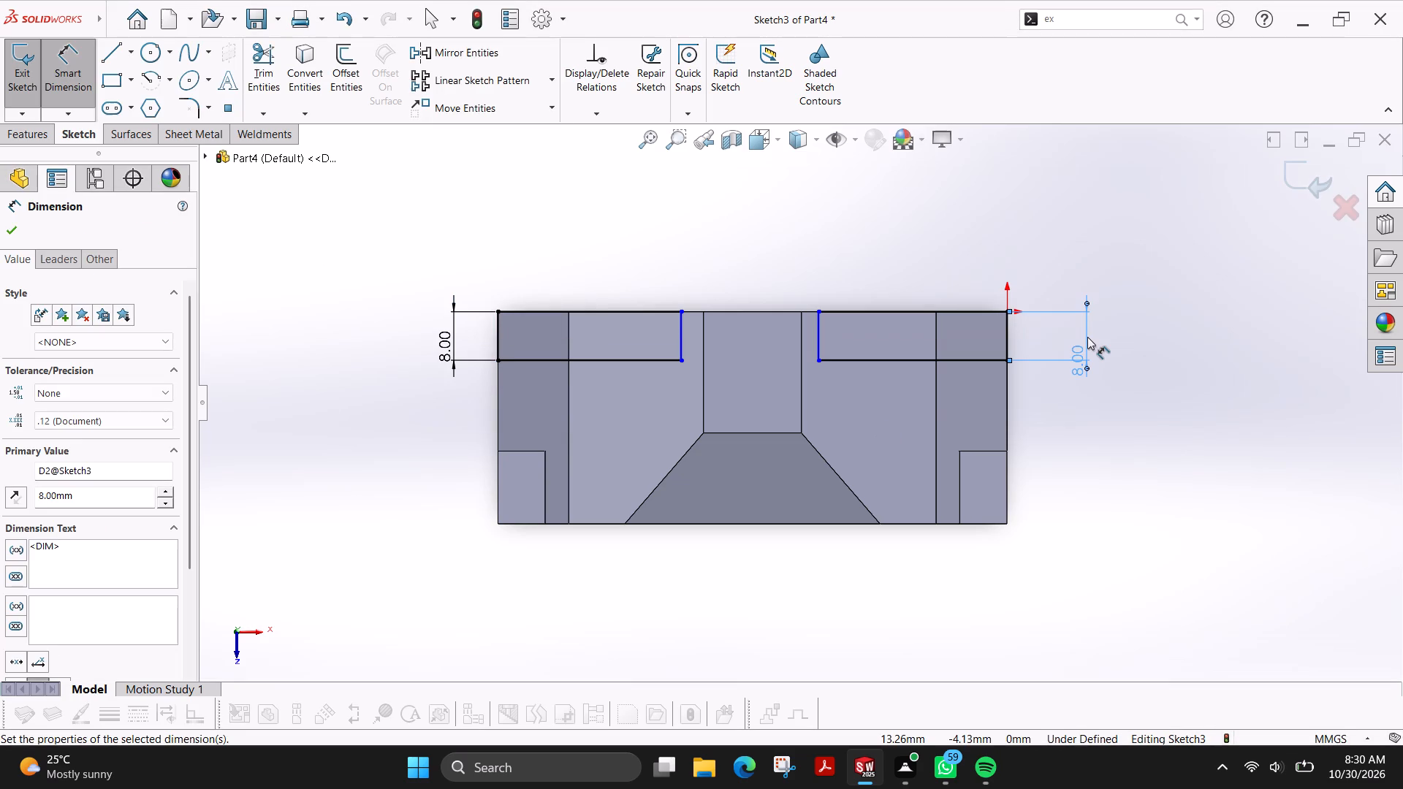
Set the gap between the inner ends of the two rectangles to 25 mm.
click(680, 342)
click(819, 333)
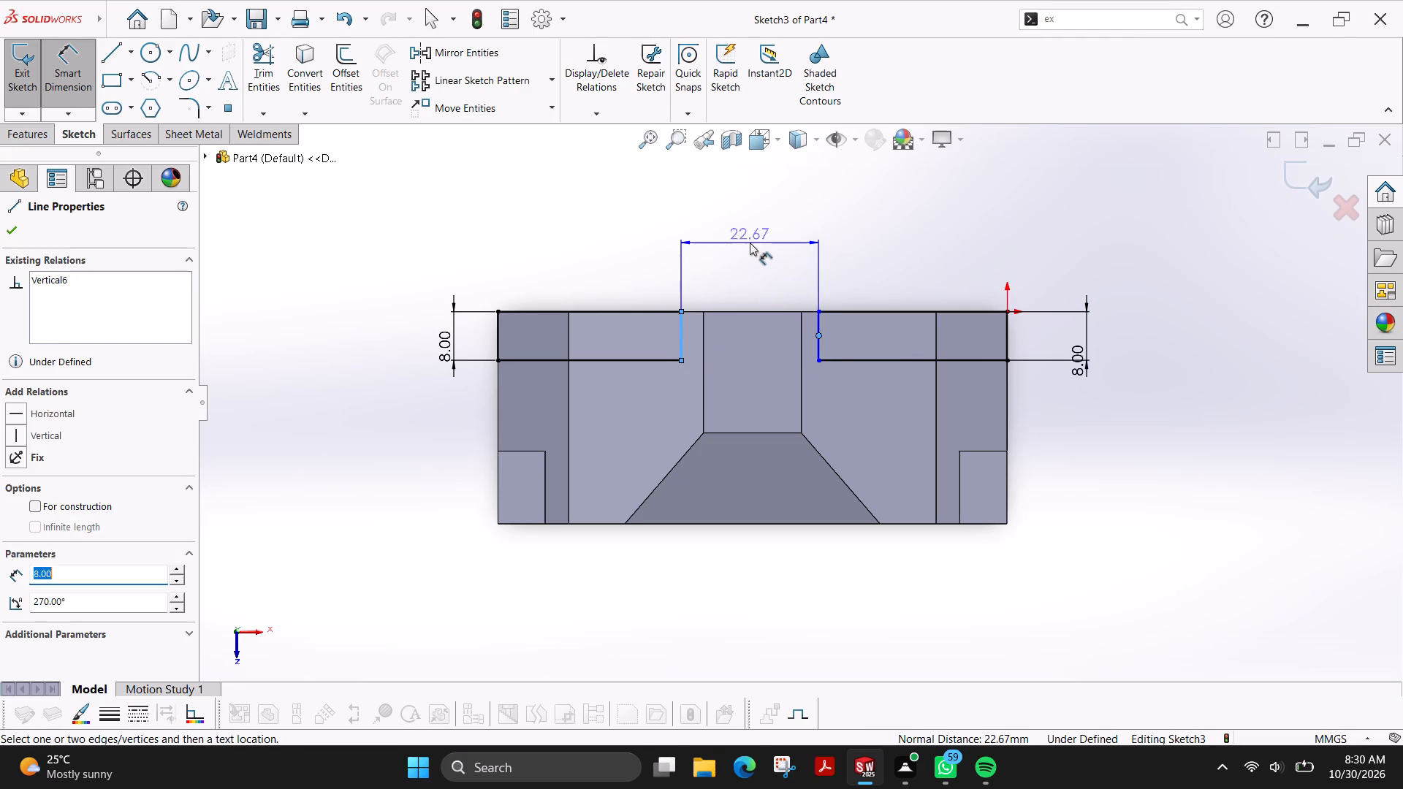
click(750, 243)
text(25)
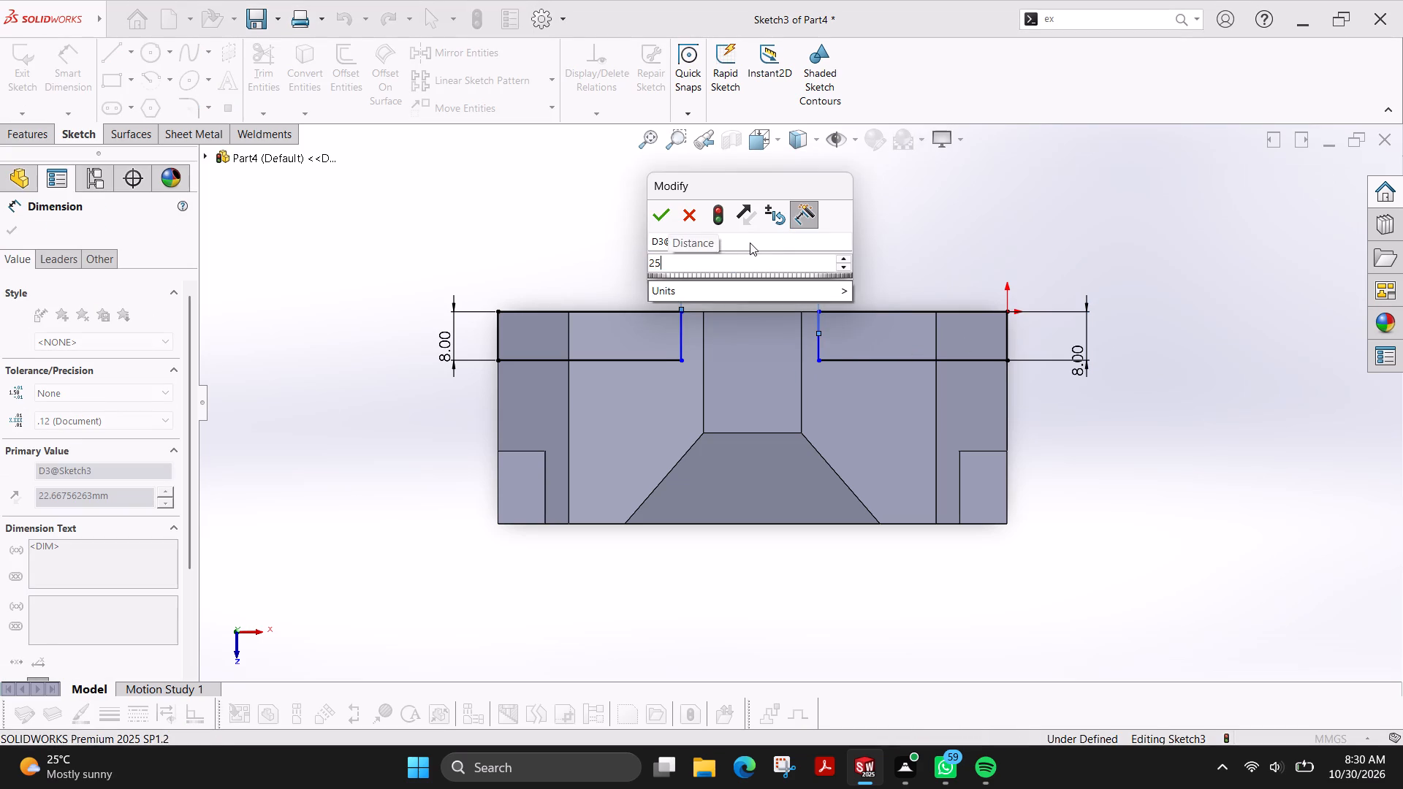
key(Return)
Draw a vertical helper line about 40 mm long from the back edge's midpoint past the body's front edge.
click(117, 56)
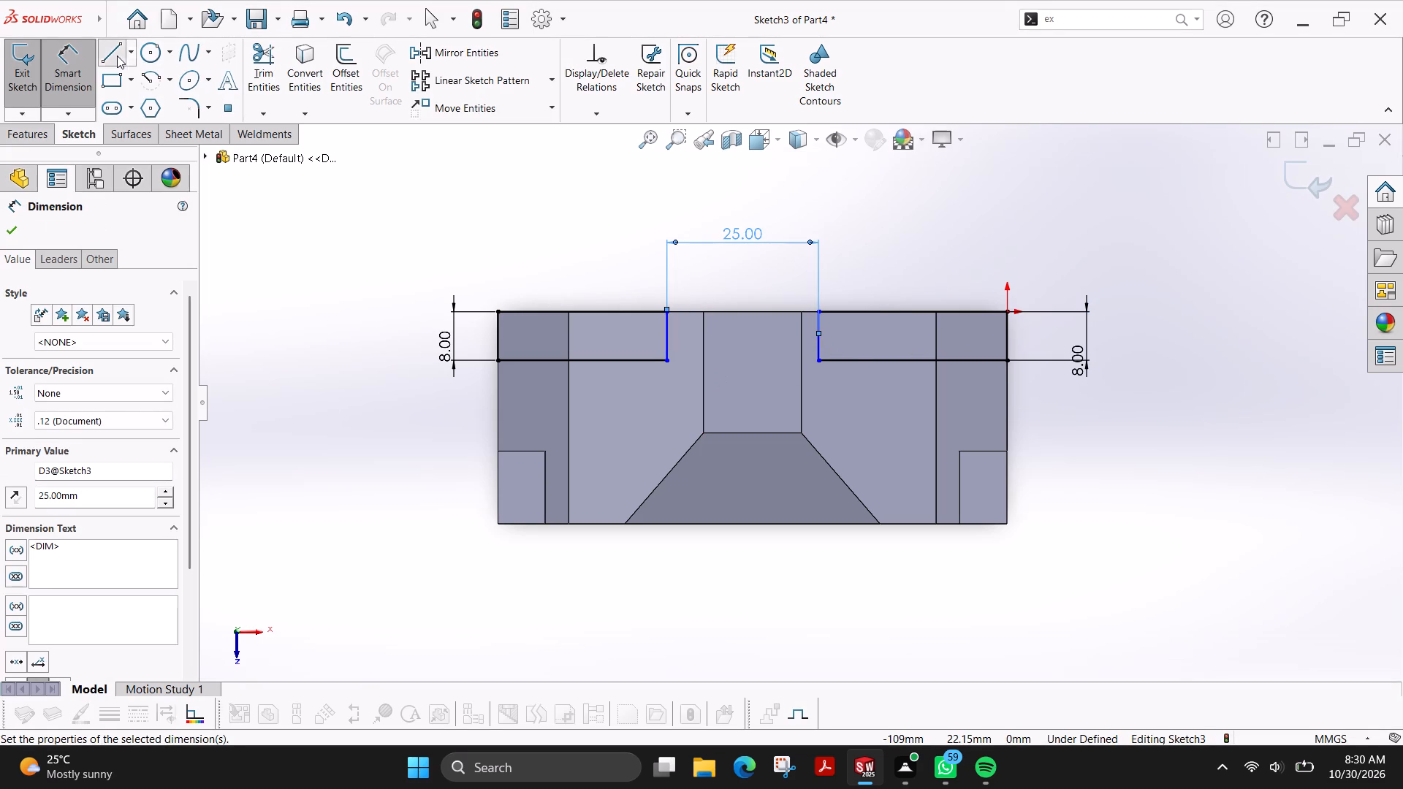
click(752, 311)
click(753, 556)
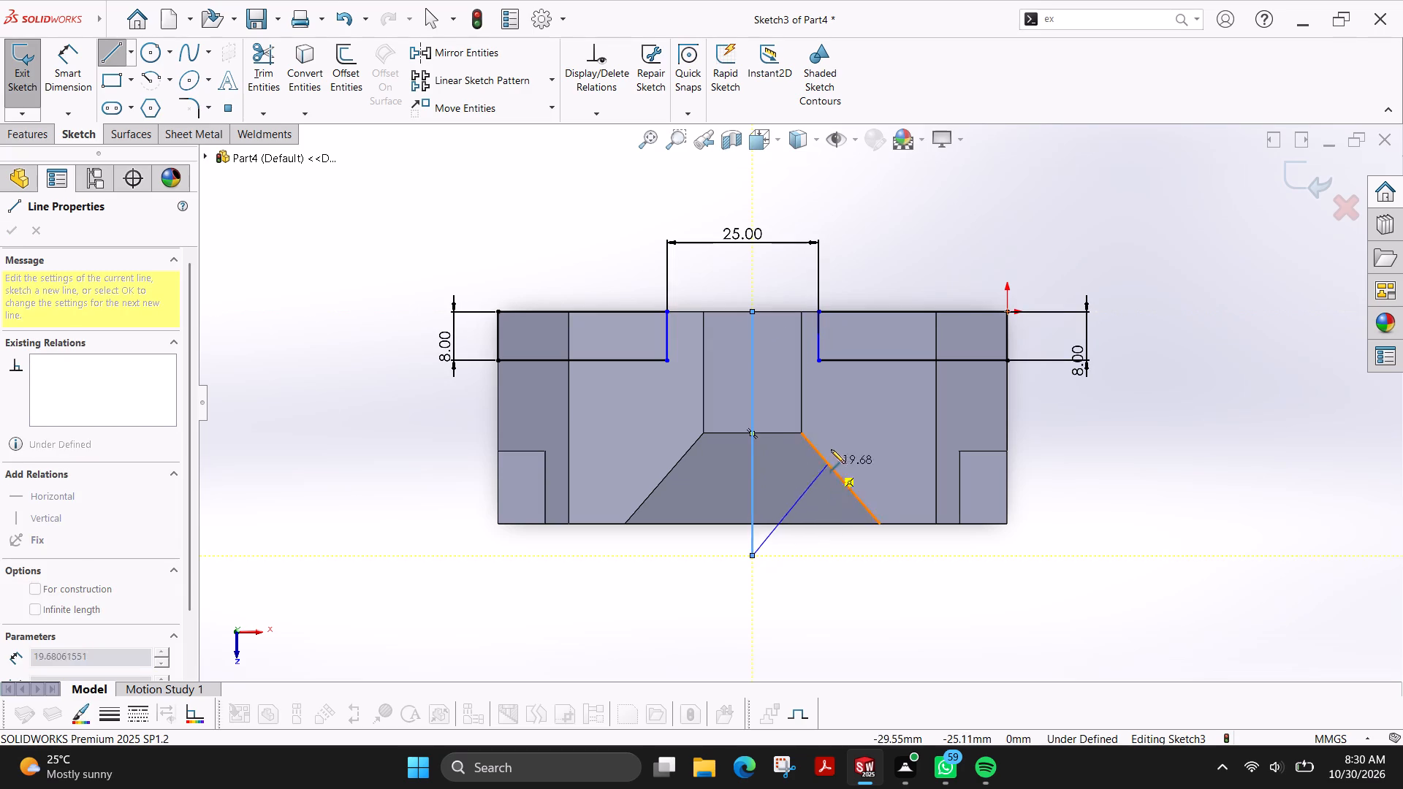
key(Escape)
Dimension the inner end of the rectangle opposite the origin 25/2 mm from the helper line, centring the gap.
click(75, 64)
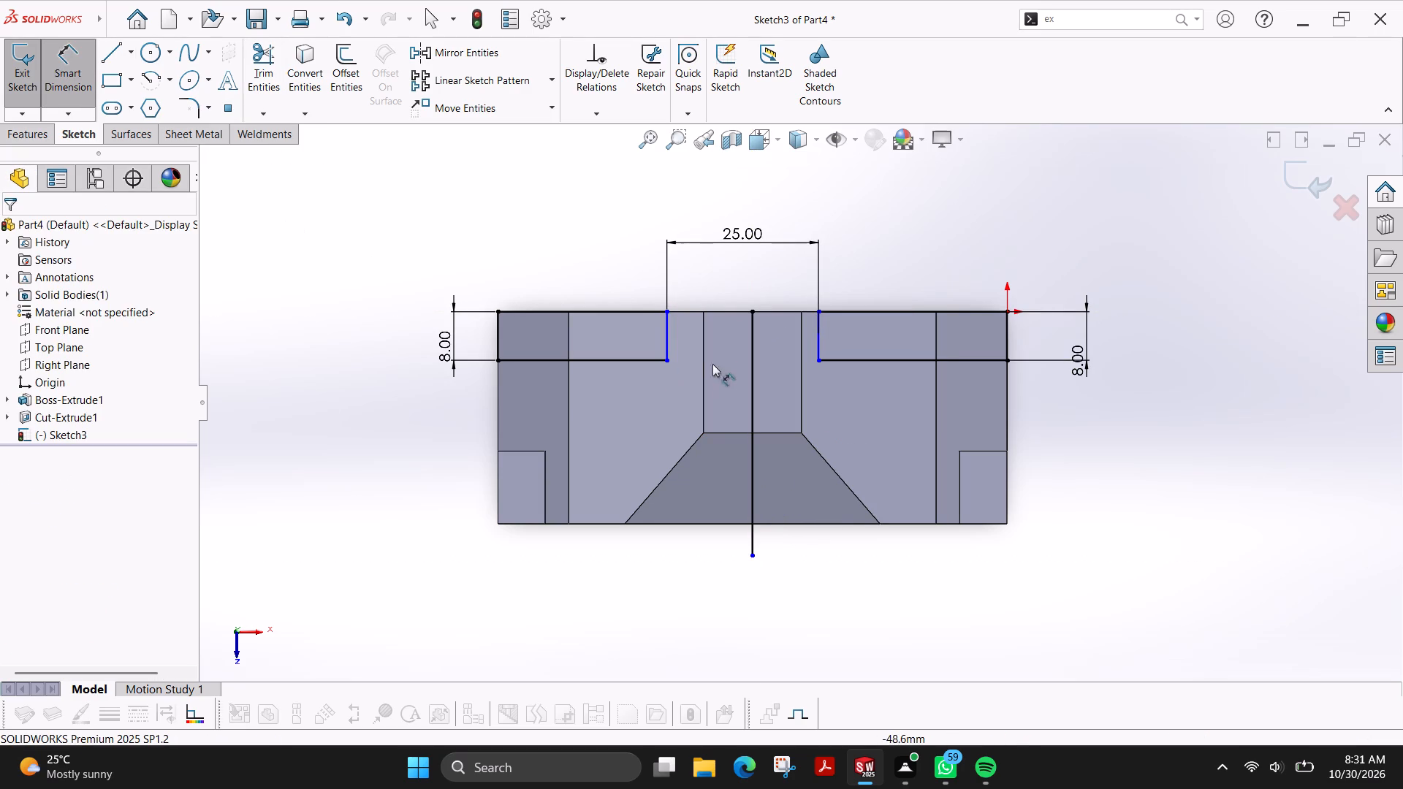
click(667, 340)
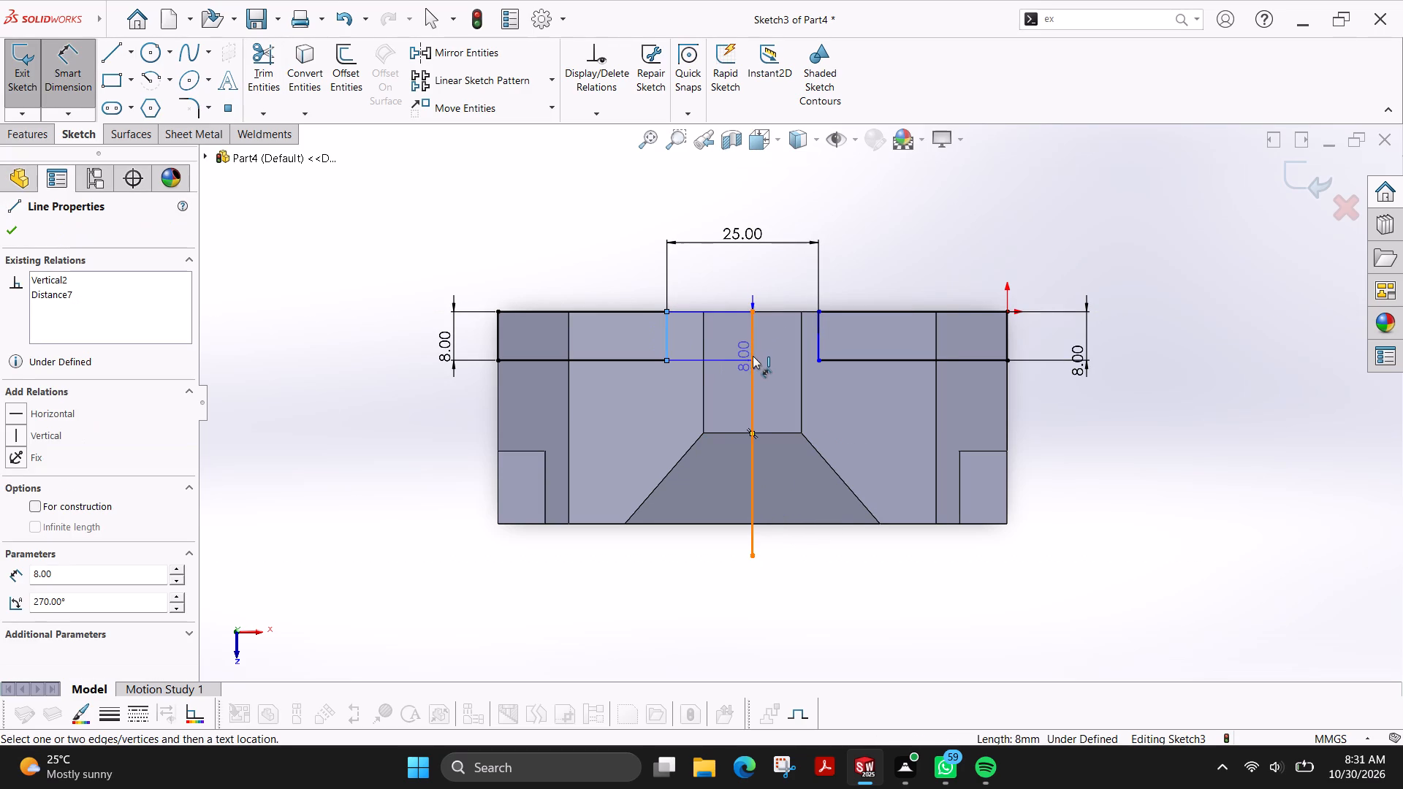
click(753, 356)
click(709, 574)
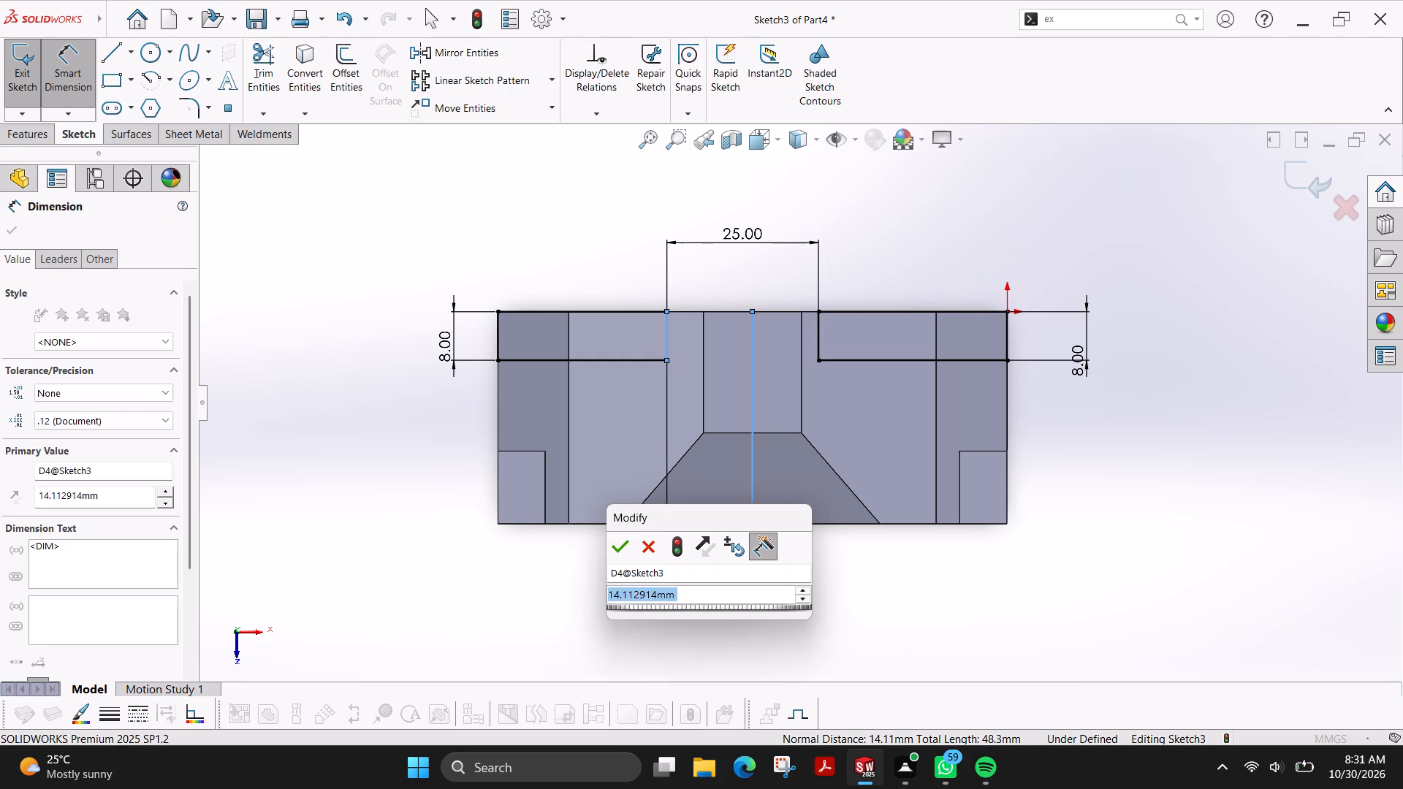
text(25/)
key(2)
key(Return)
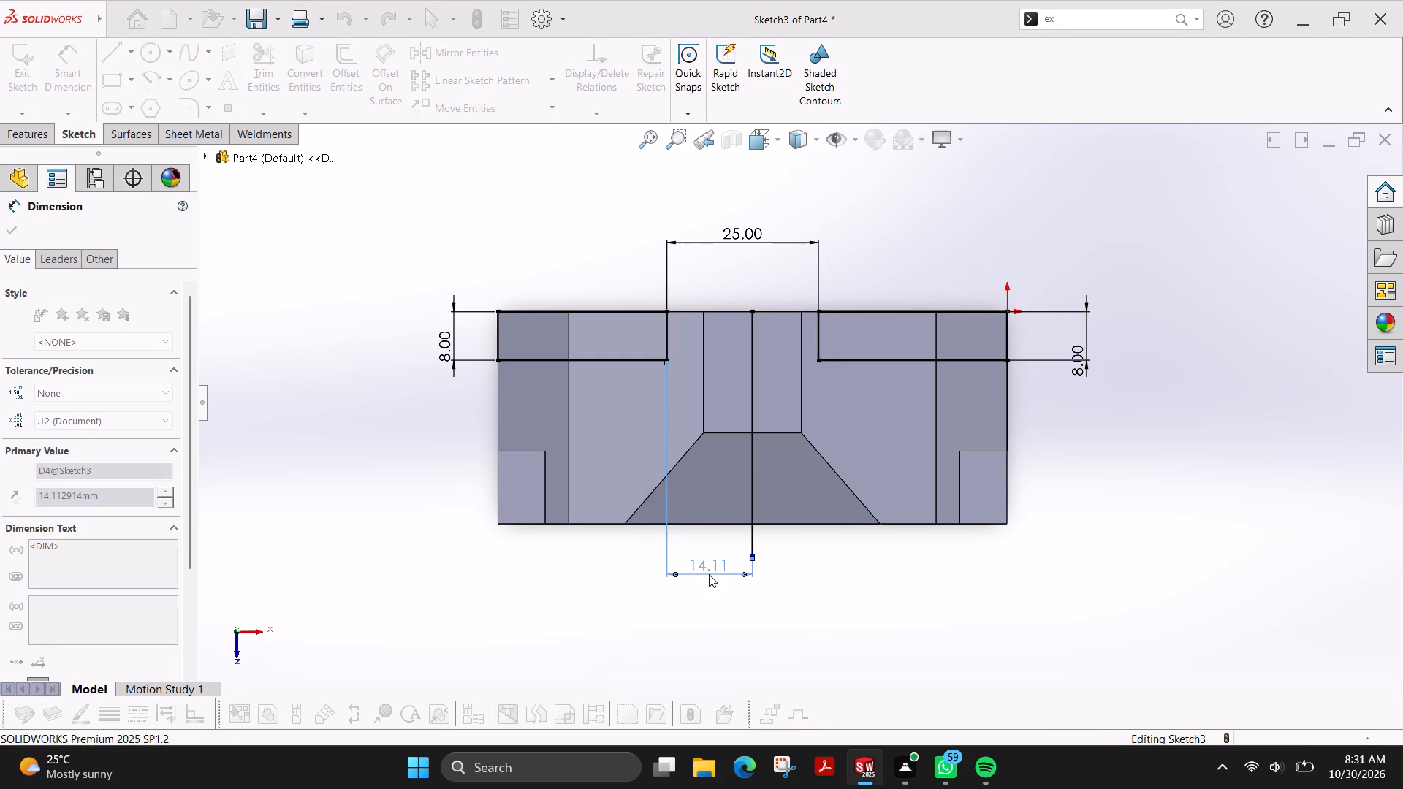
key(Escape)
Delete the vertical helper line together with its associated dimension.
click(754, 392)
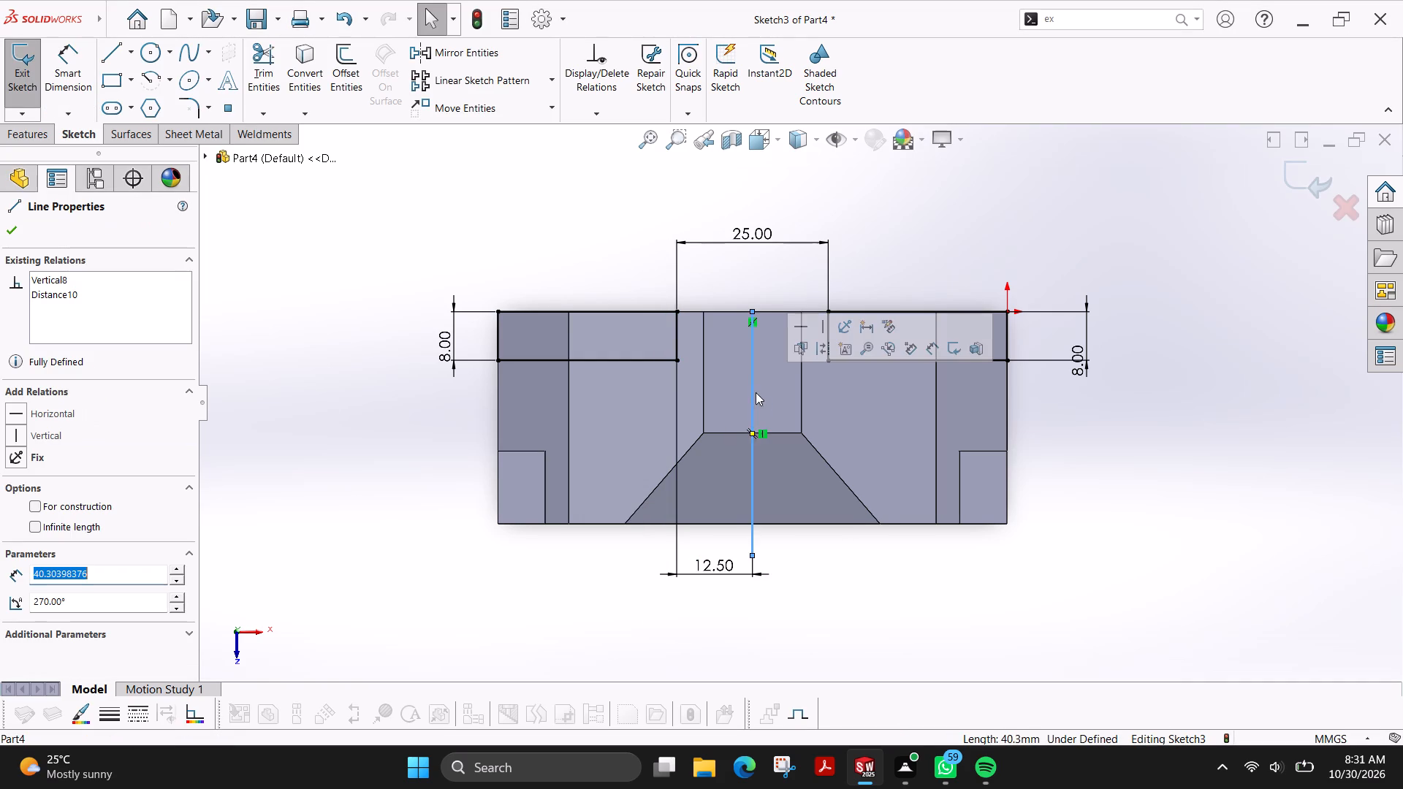
key(Delete)
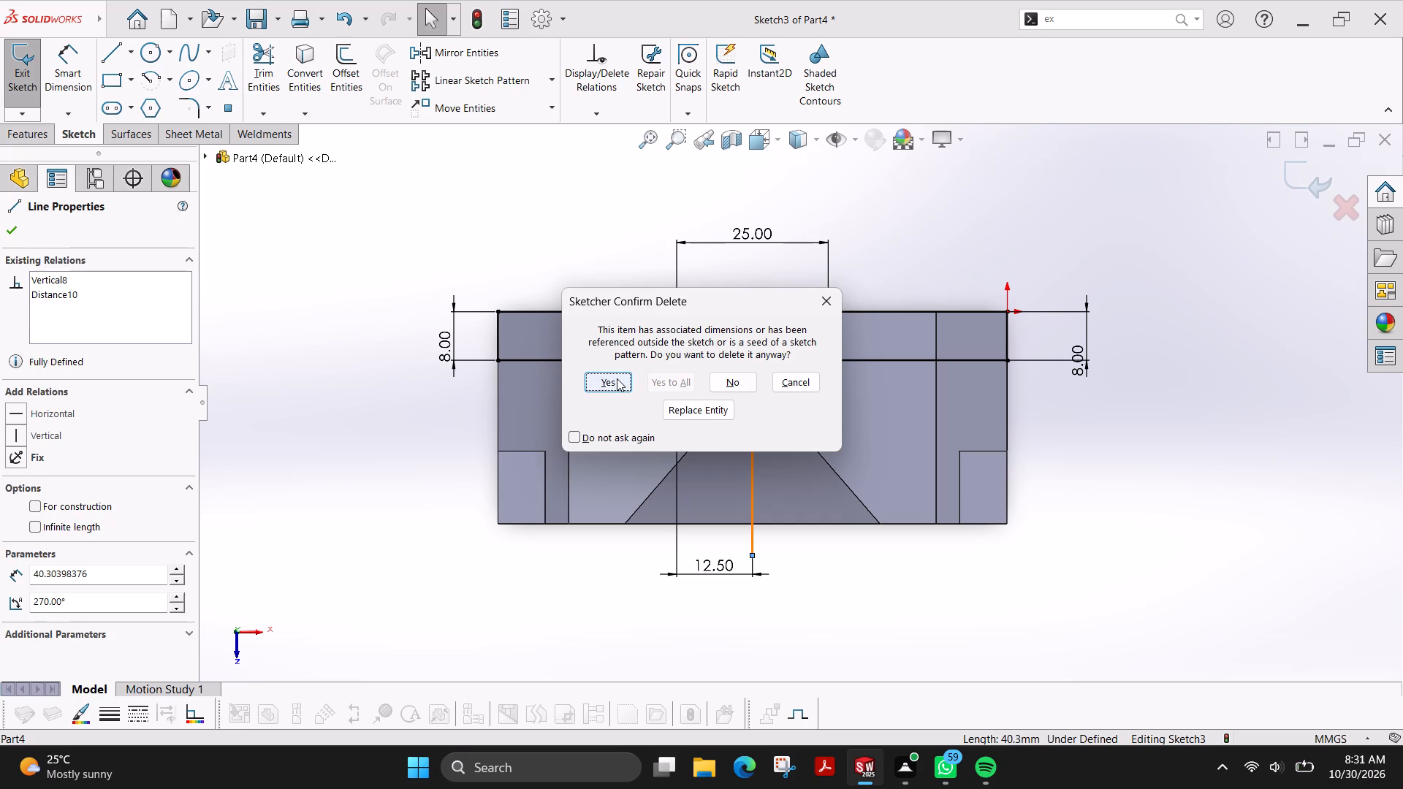
click(617, 378)
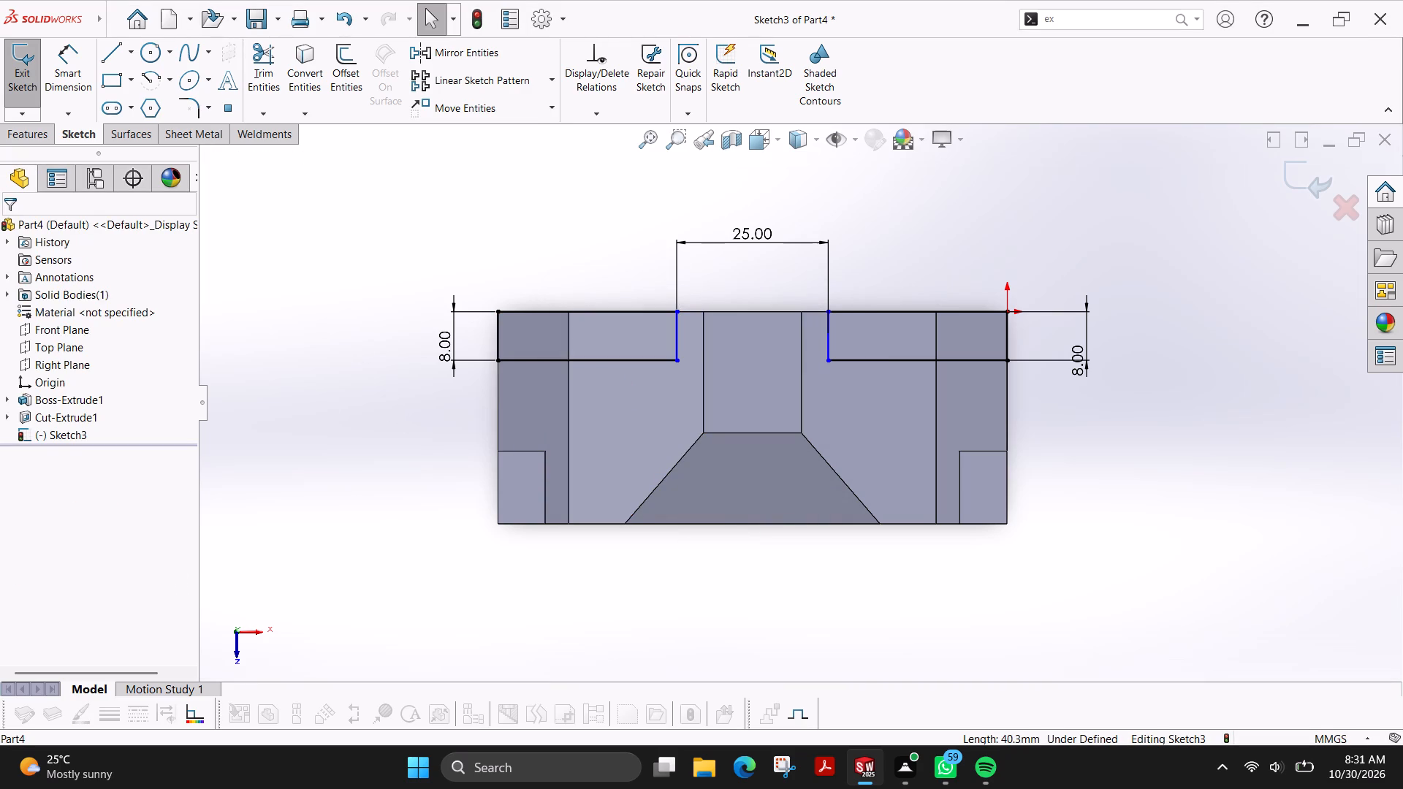
Cut the two rectangles down through the body's full height with a blind Extruded Cut.
click(12, 136)
click(248, 89)
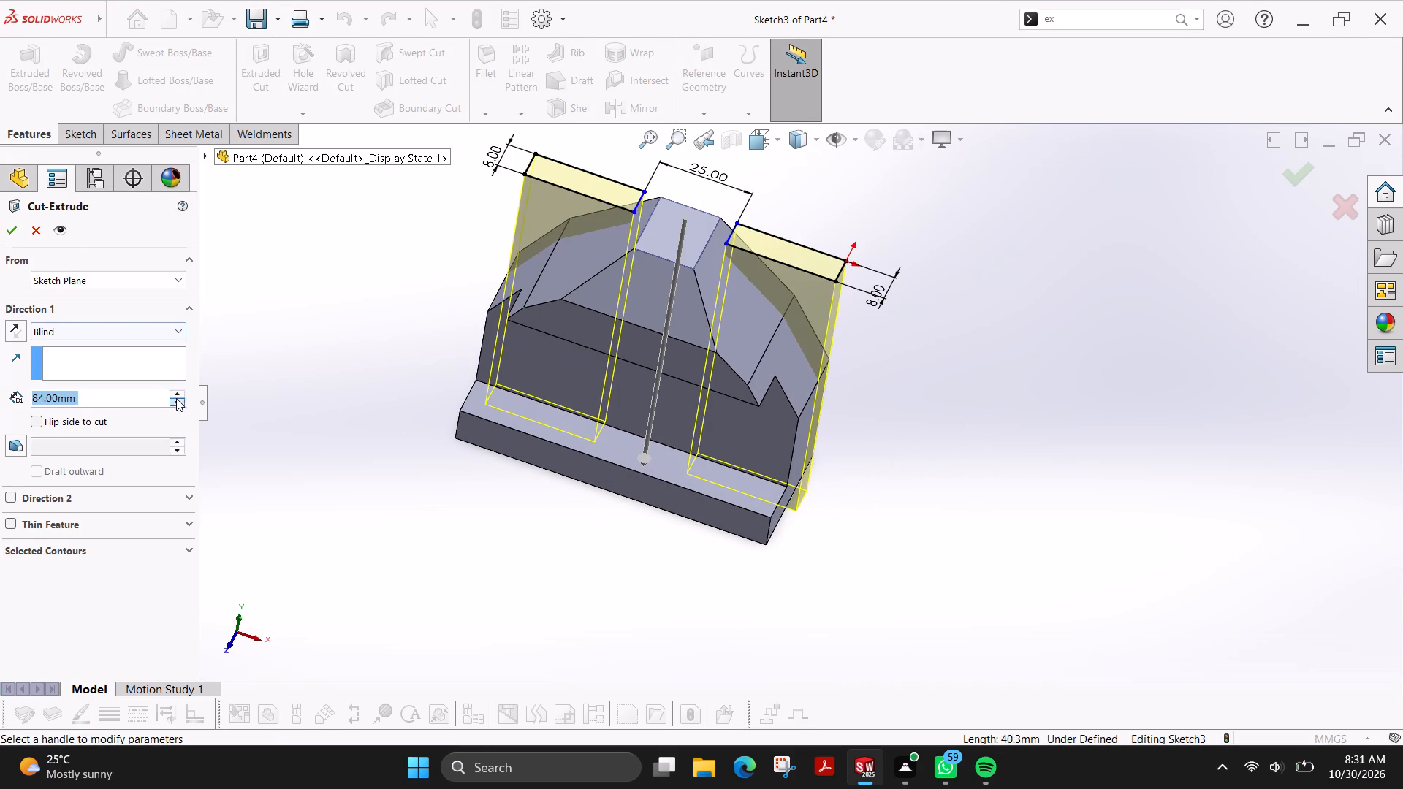
double_click(178, 392)
click(22, 226)
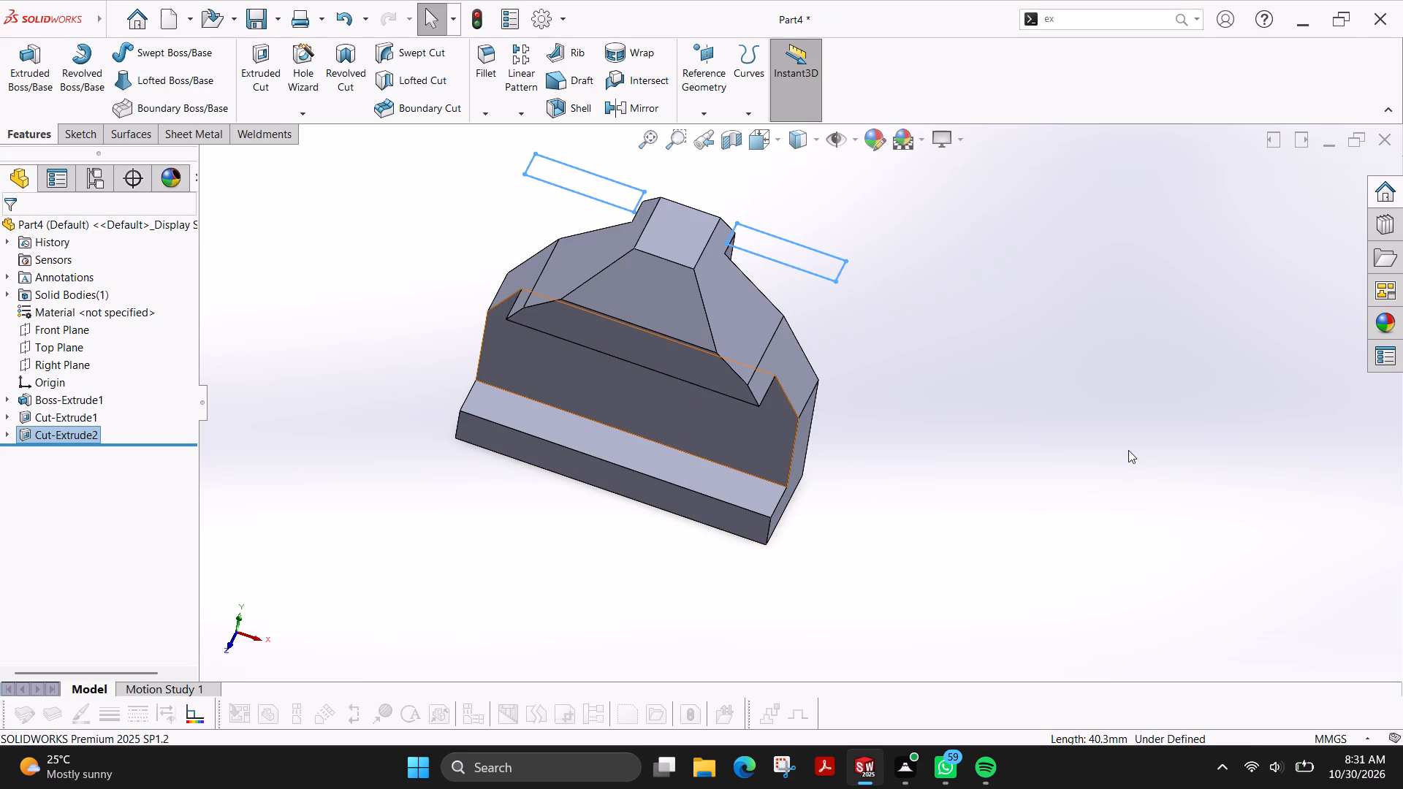
key(Escape)
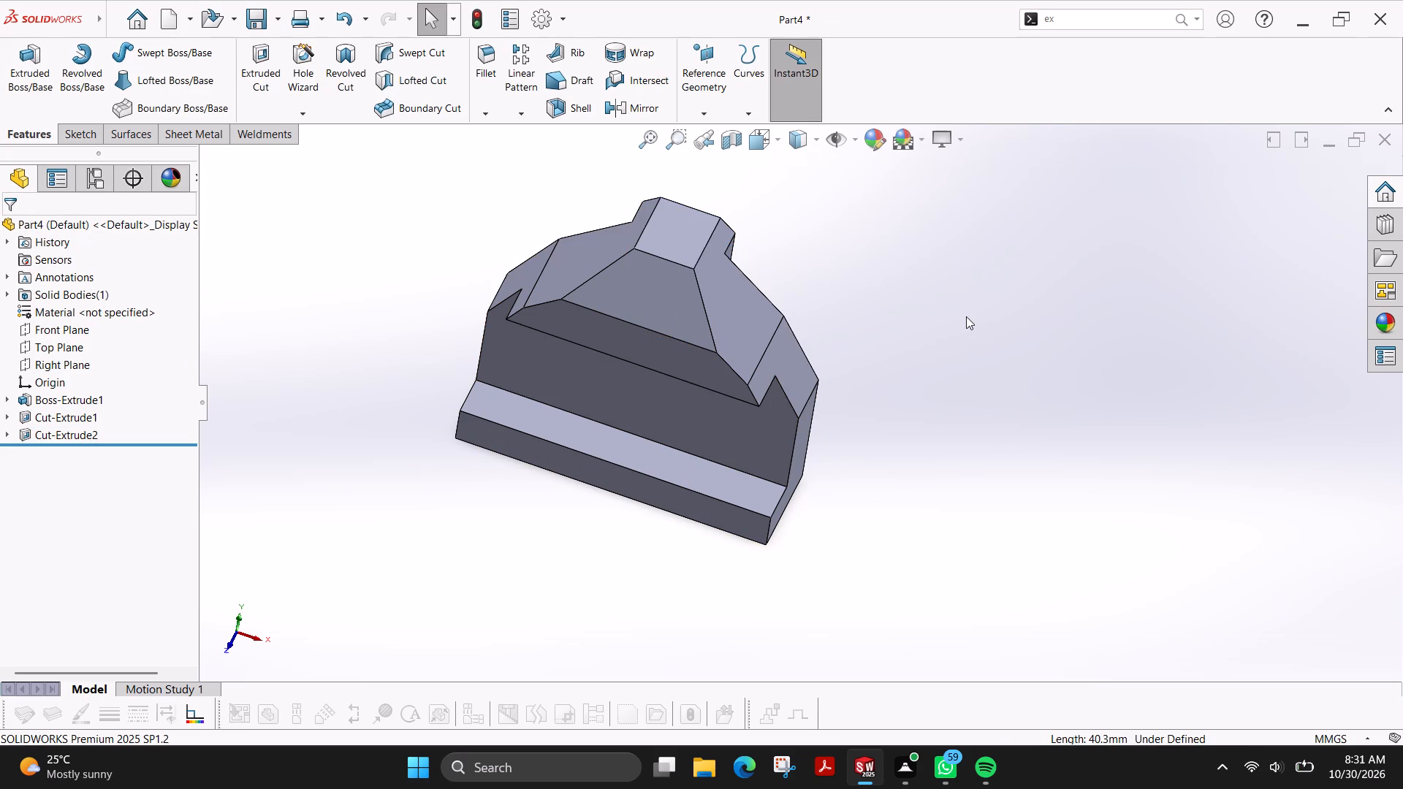
Start a sketch on the tall recessed front face and draw a vertical line from the bottom edge's midpoint past the body's top.
click(663, 419)
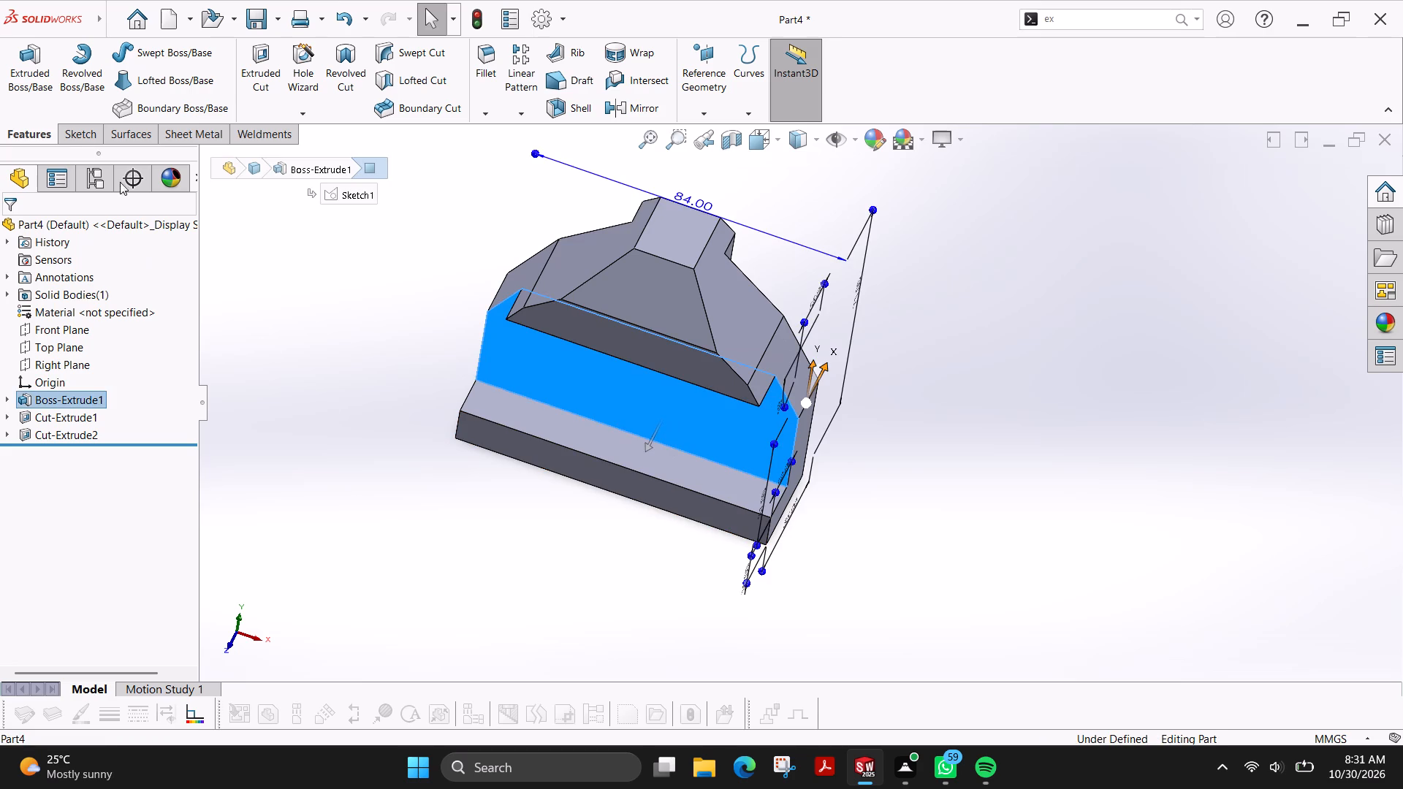
click(79, 140)
click(27, 53)
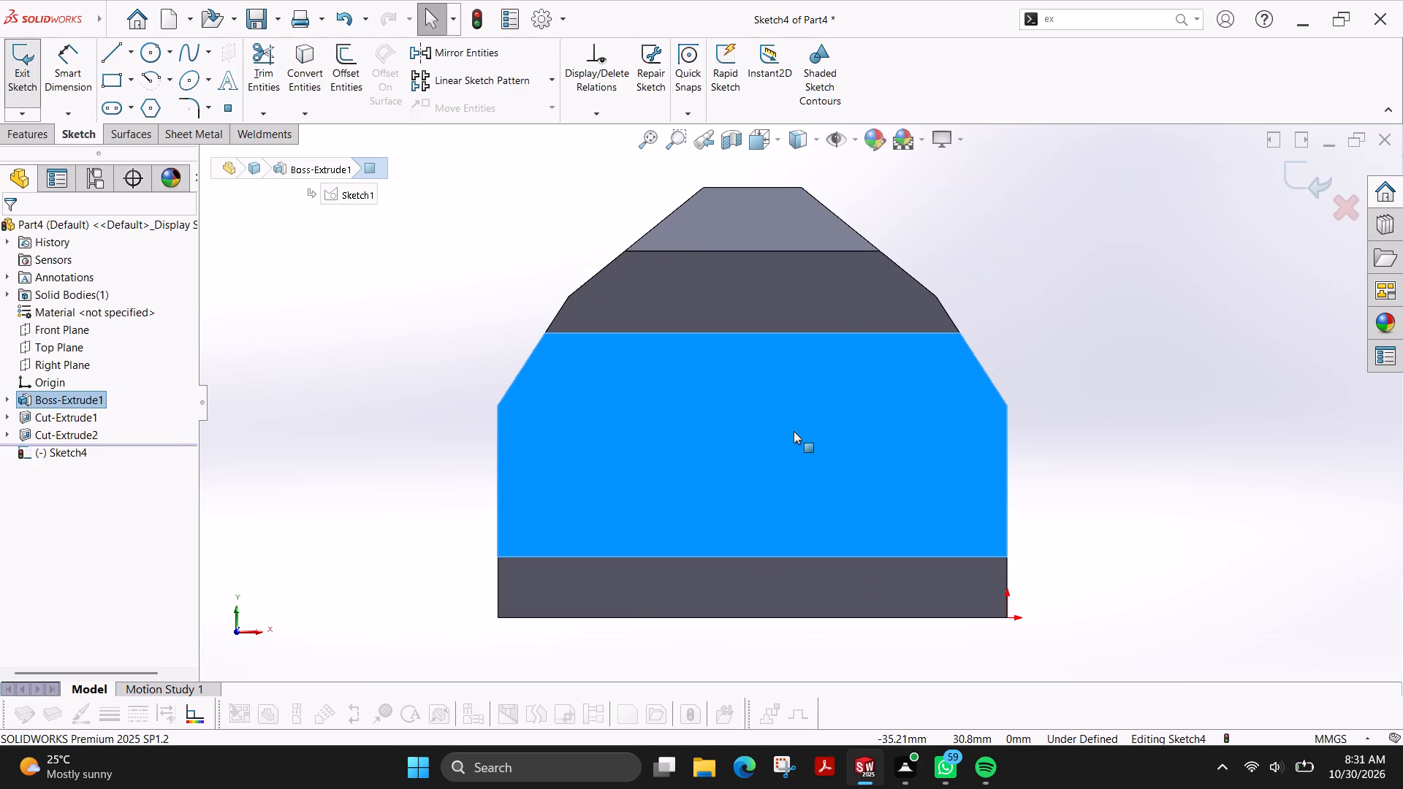
key(Escape)
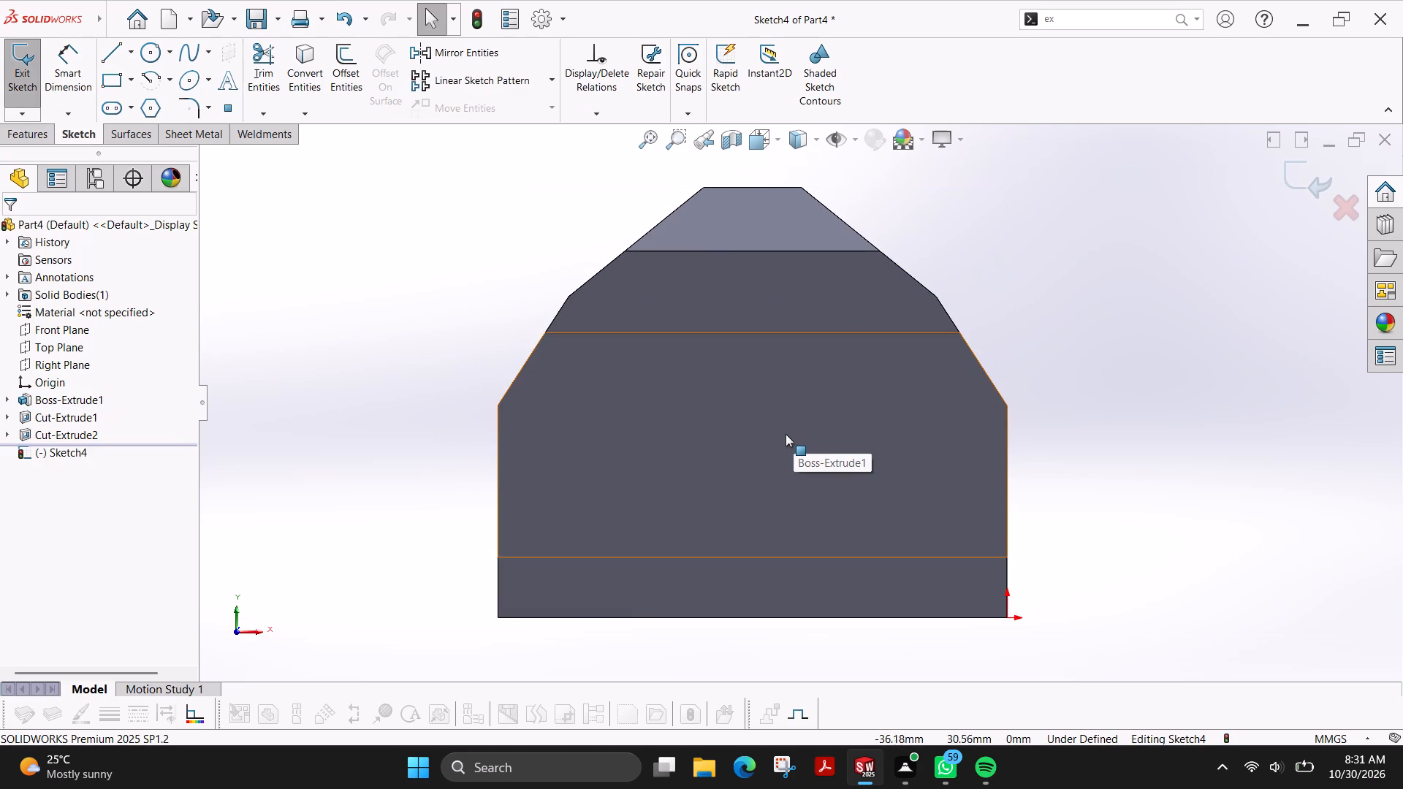
click(114, 54)
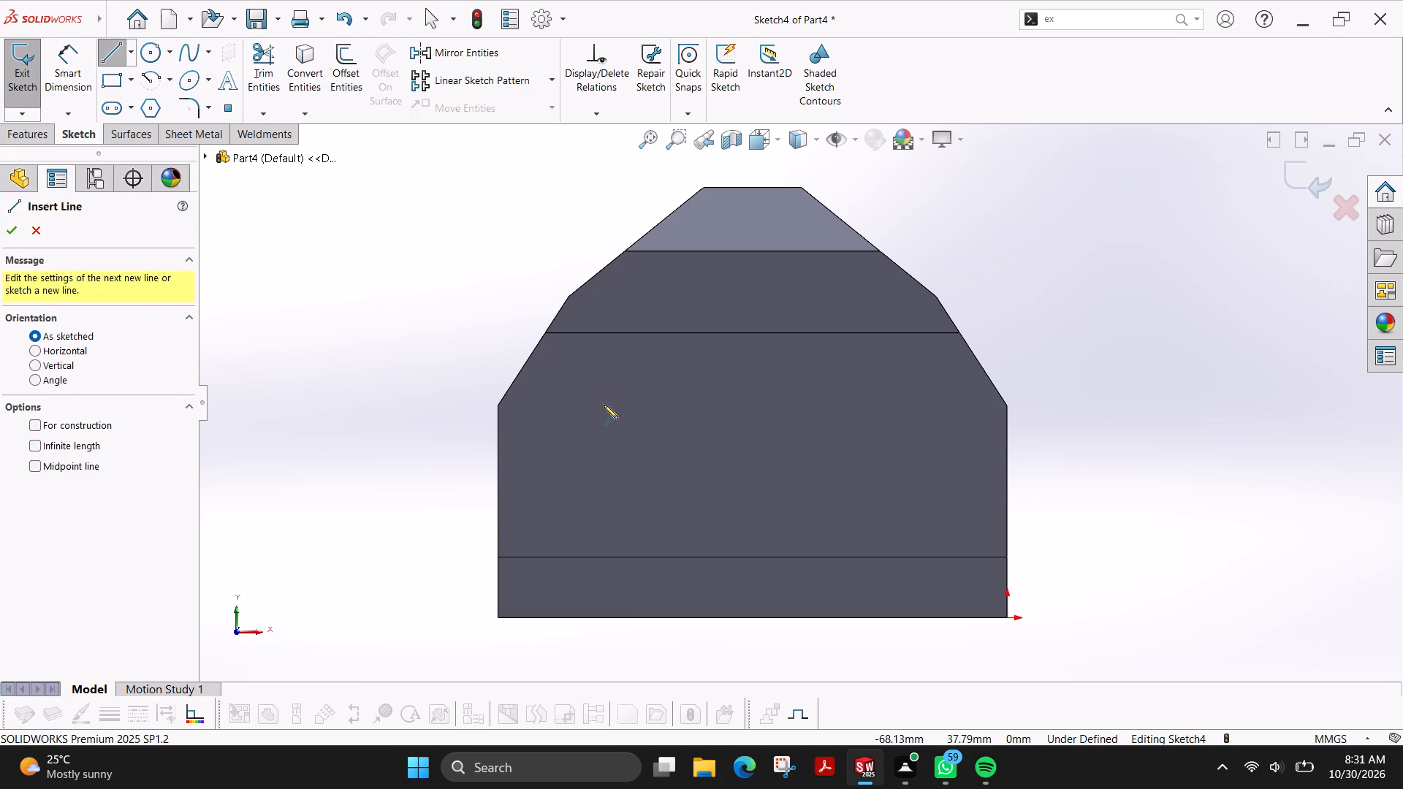
click(753, 618)
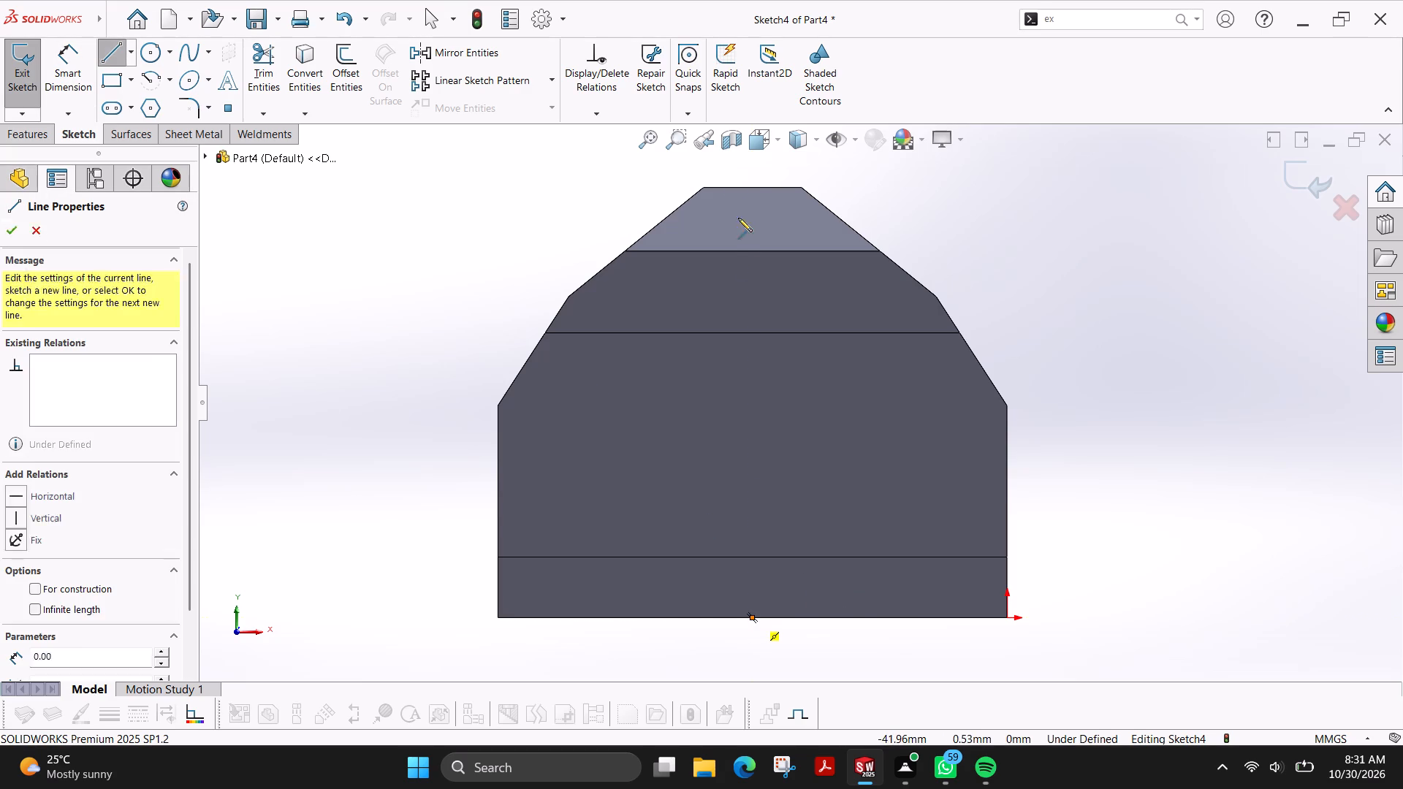
click(754, 167)
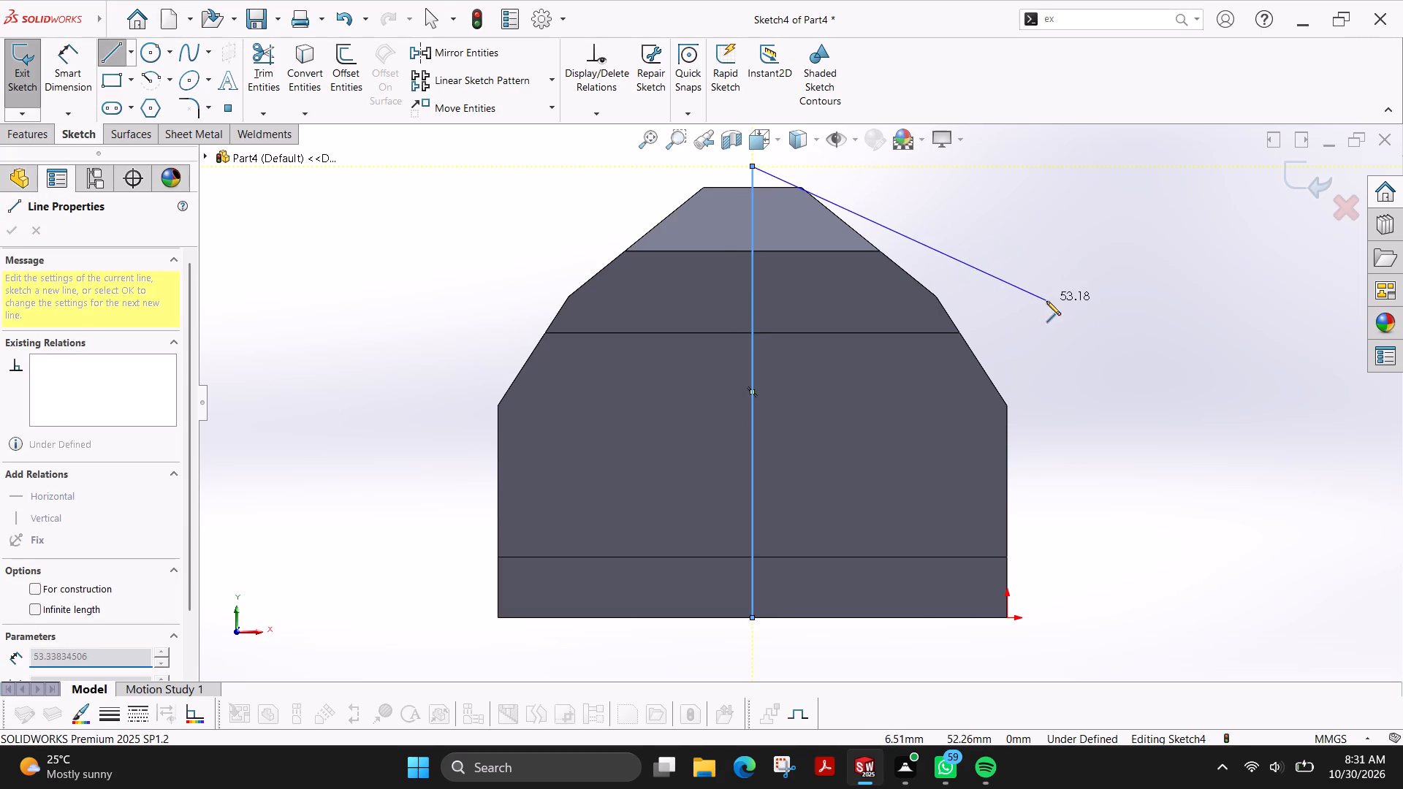
key(Escape)
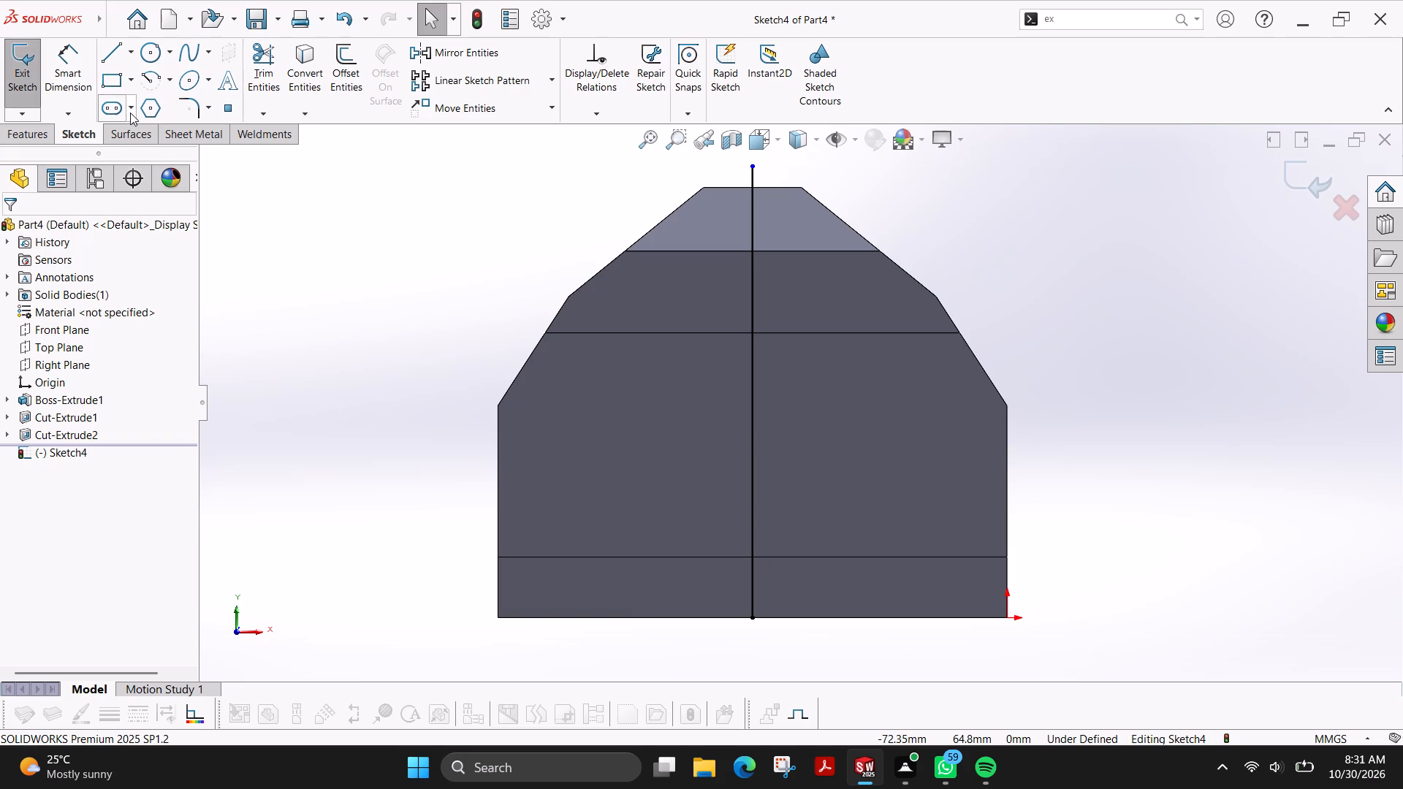
Sketch a vertical straight slot on the centre line, about 21.5 mm between arc centres and 7.5 mm wide.
click(130, 113)
click(125, 132)
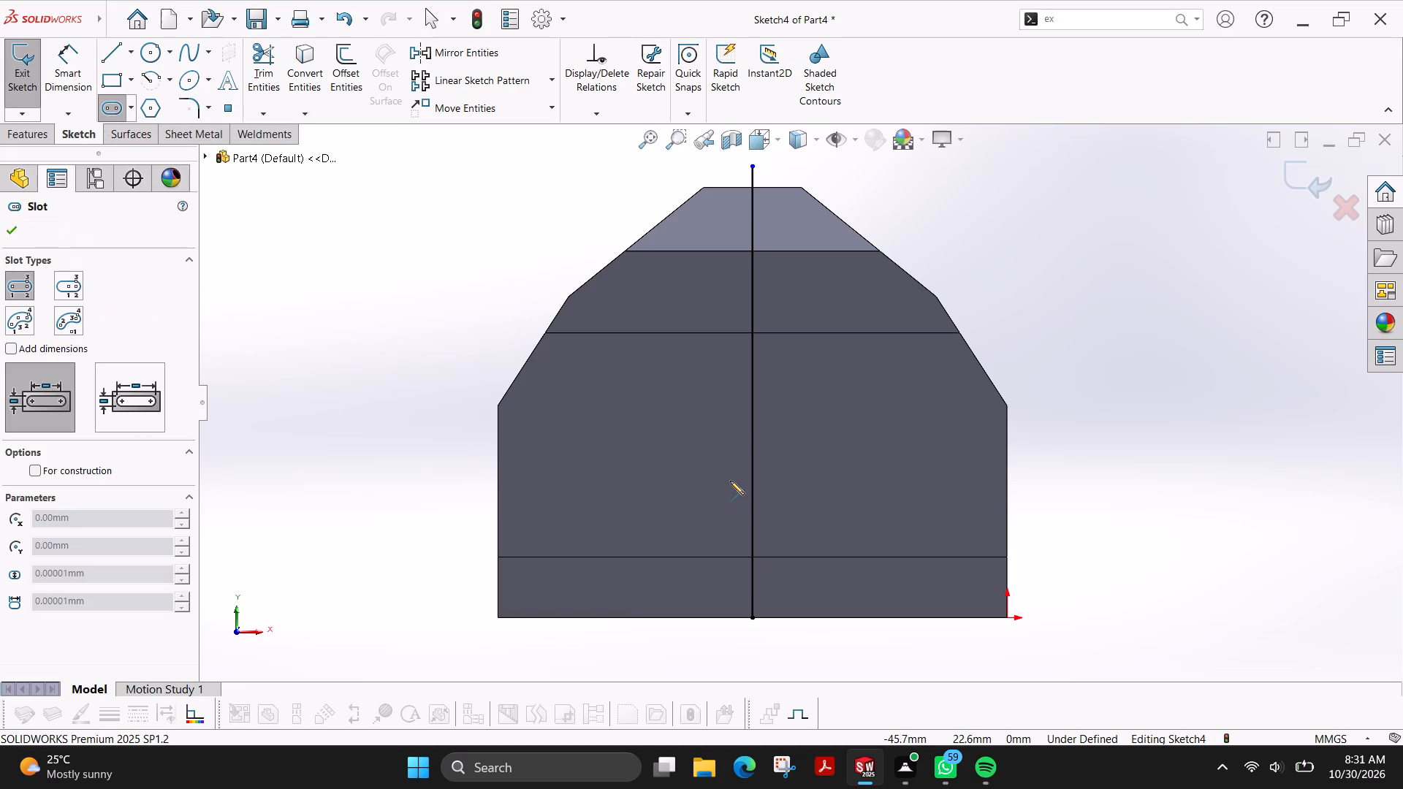
click(753, 507)
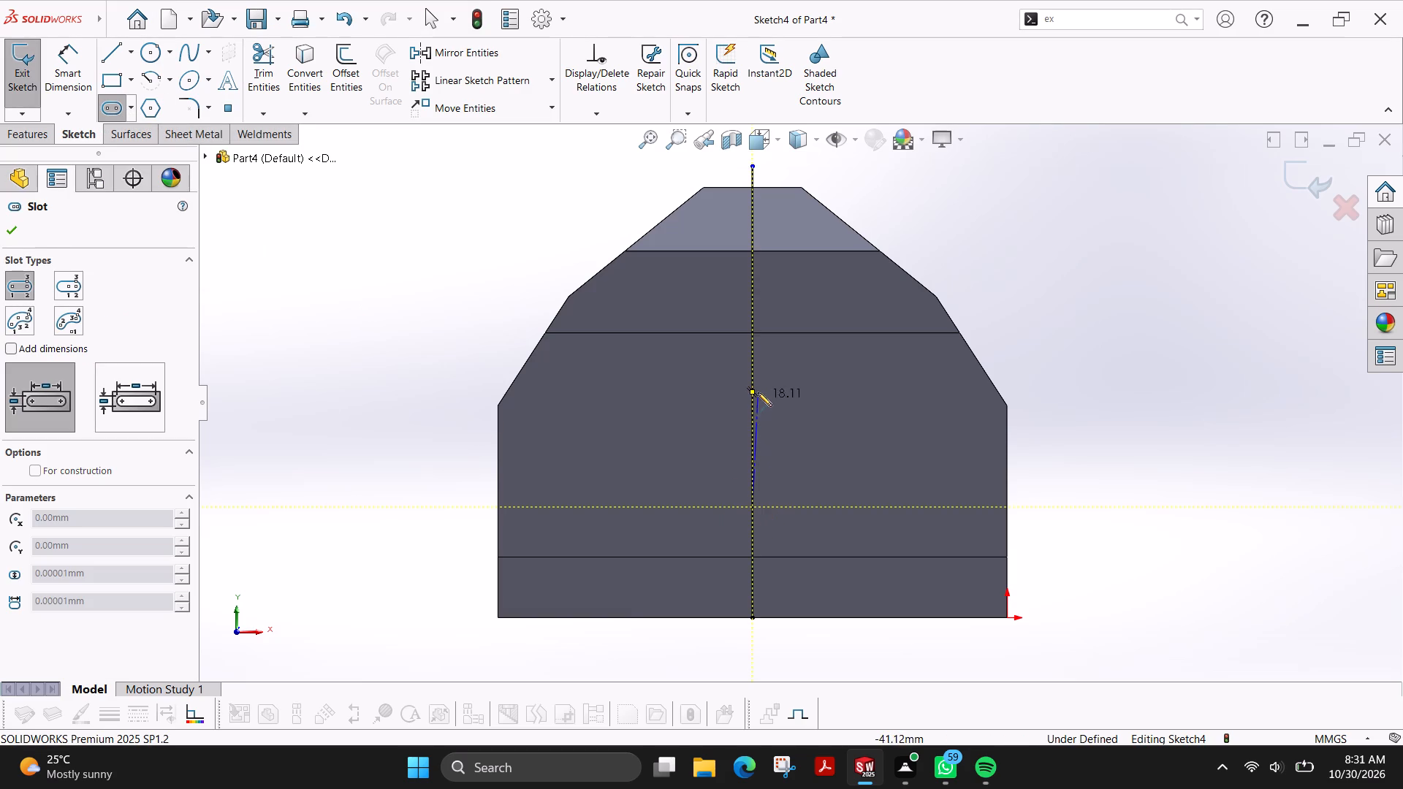
click(753, 377)
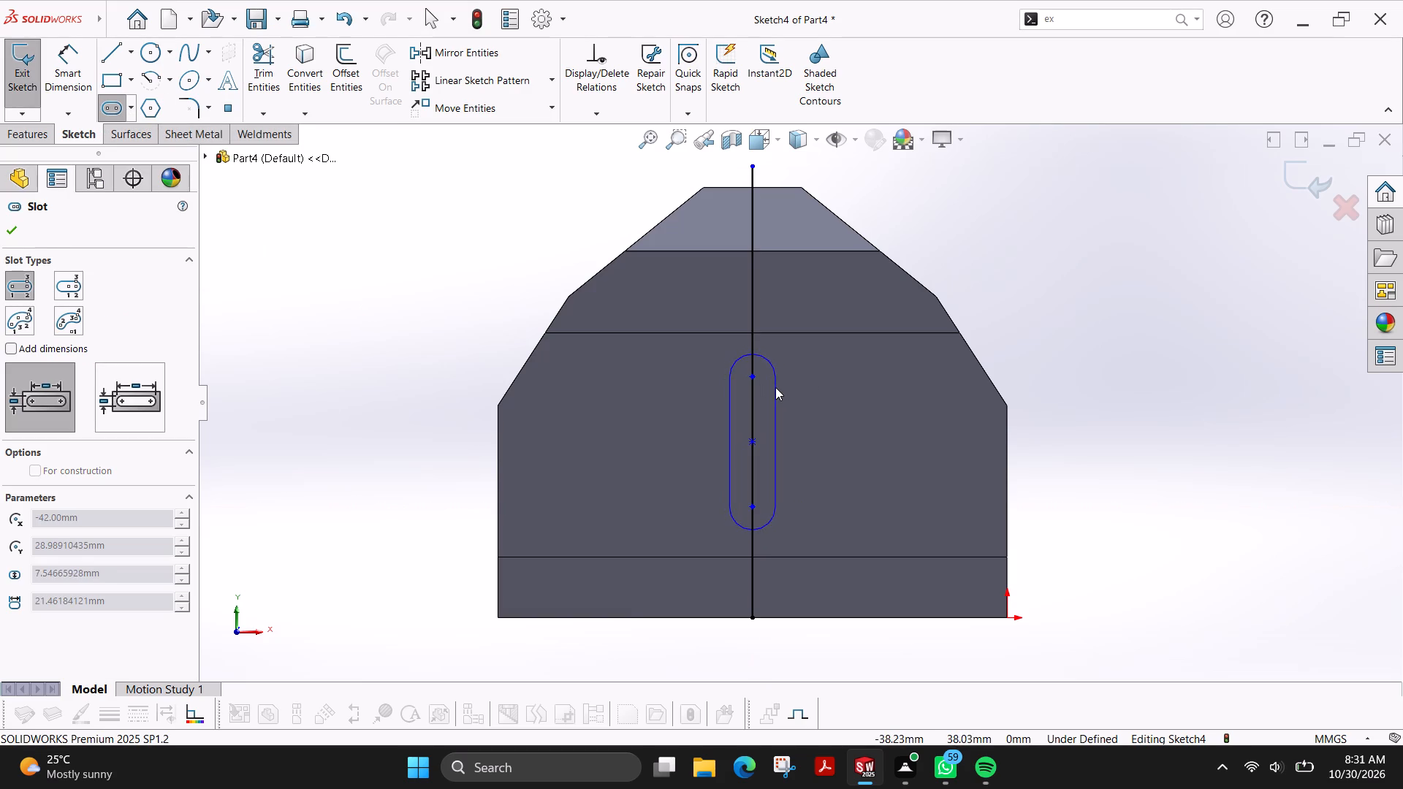
click(775, 387)
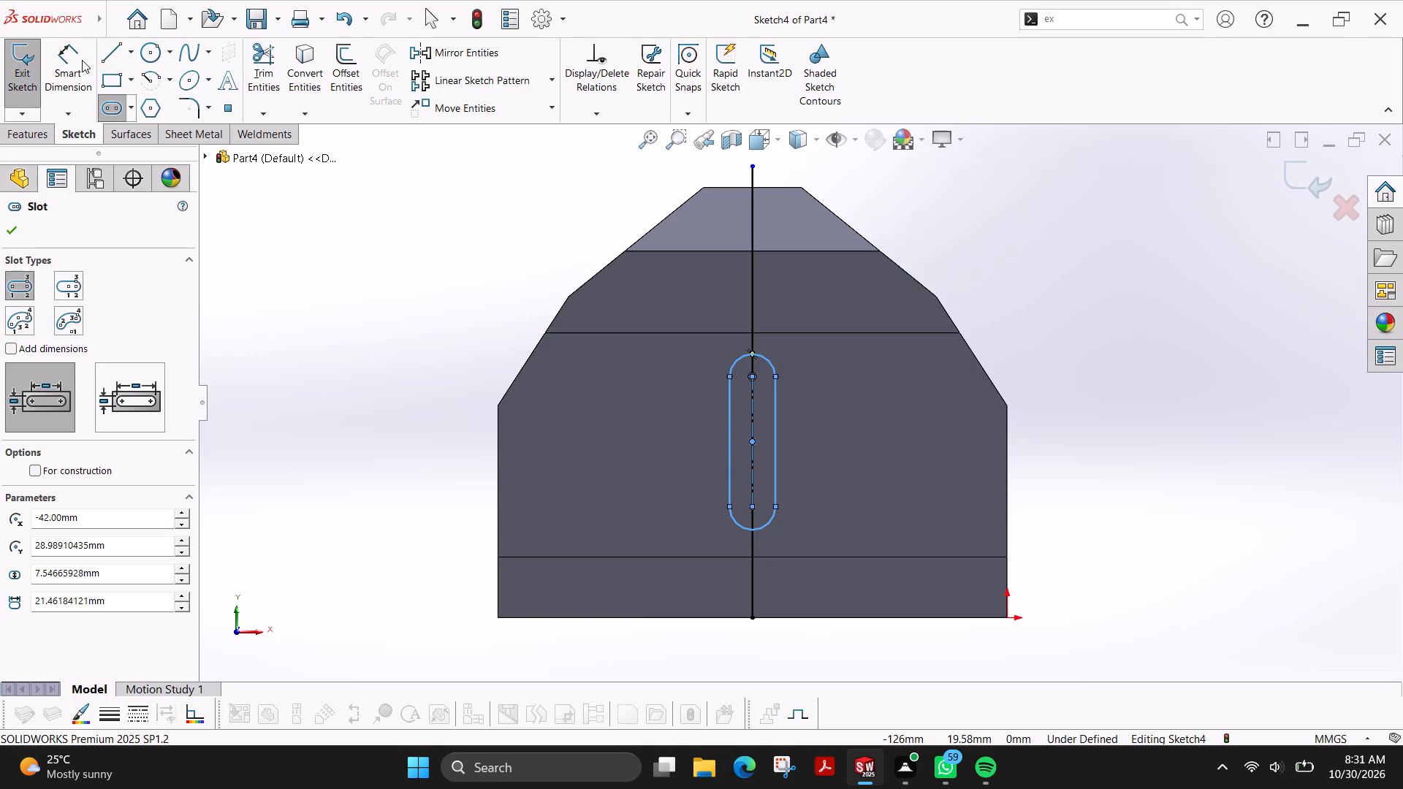
Dimension the distance between the slot's two arc centres as 21 mm.
click(82, 60)
click(754, 377)
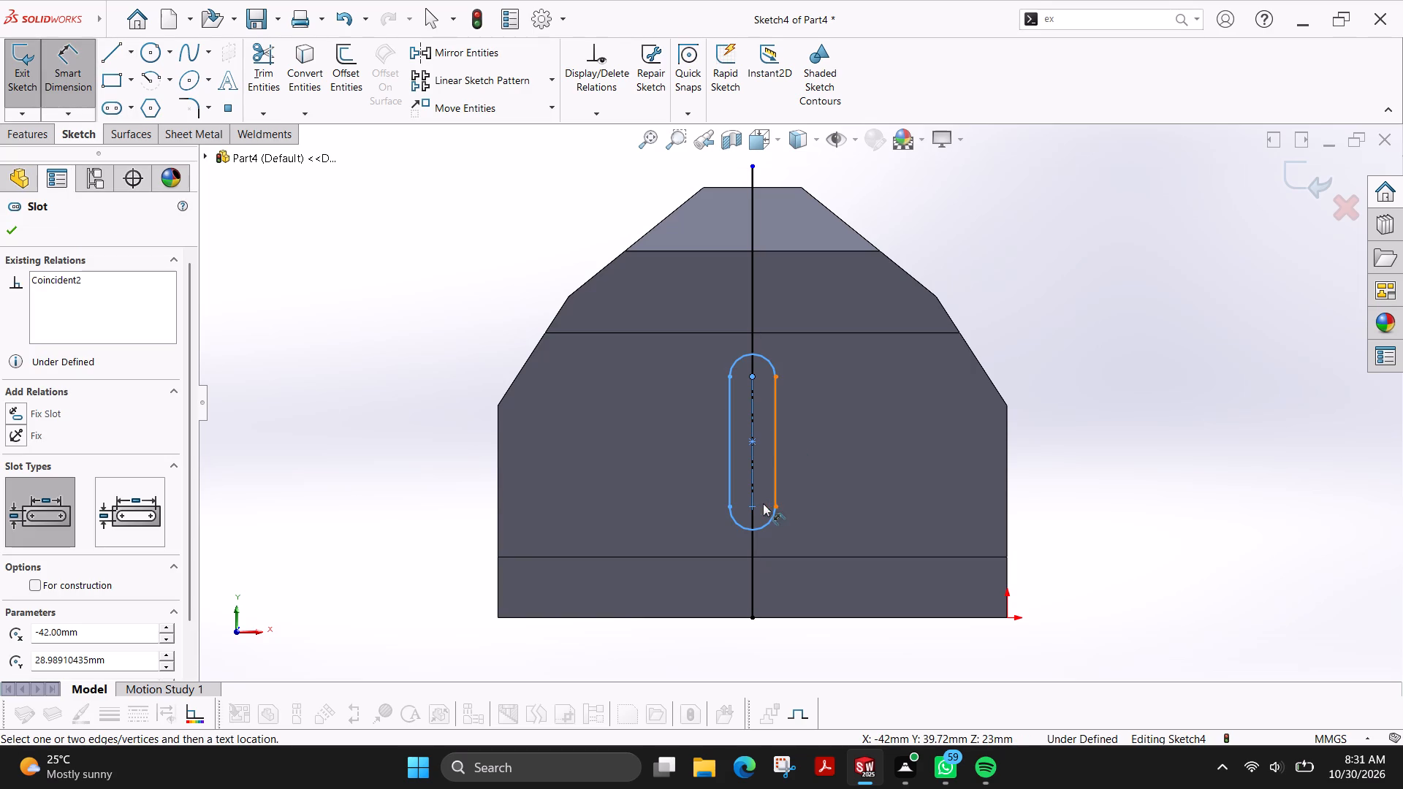
click(753, 506)
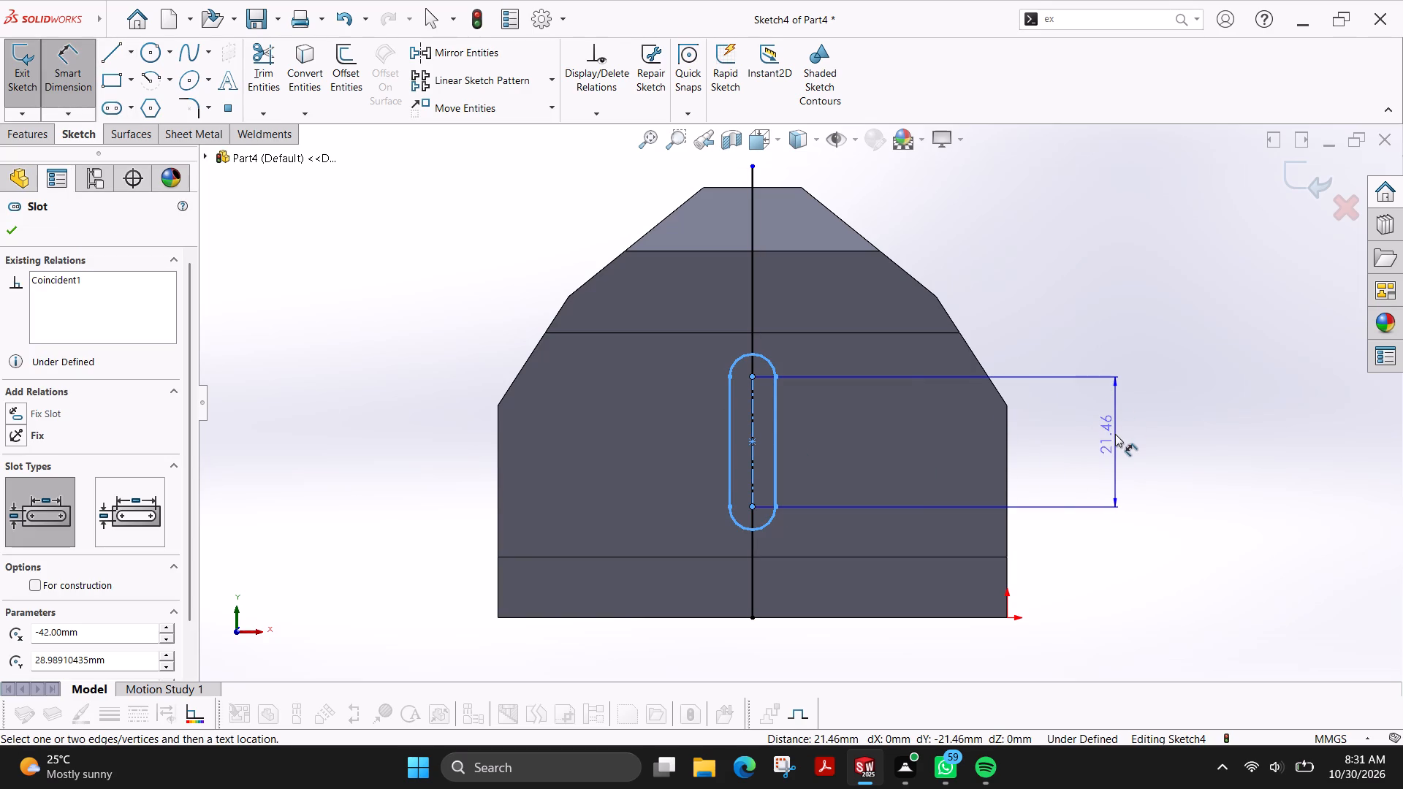
click(1115, 434)
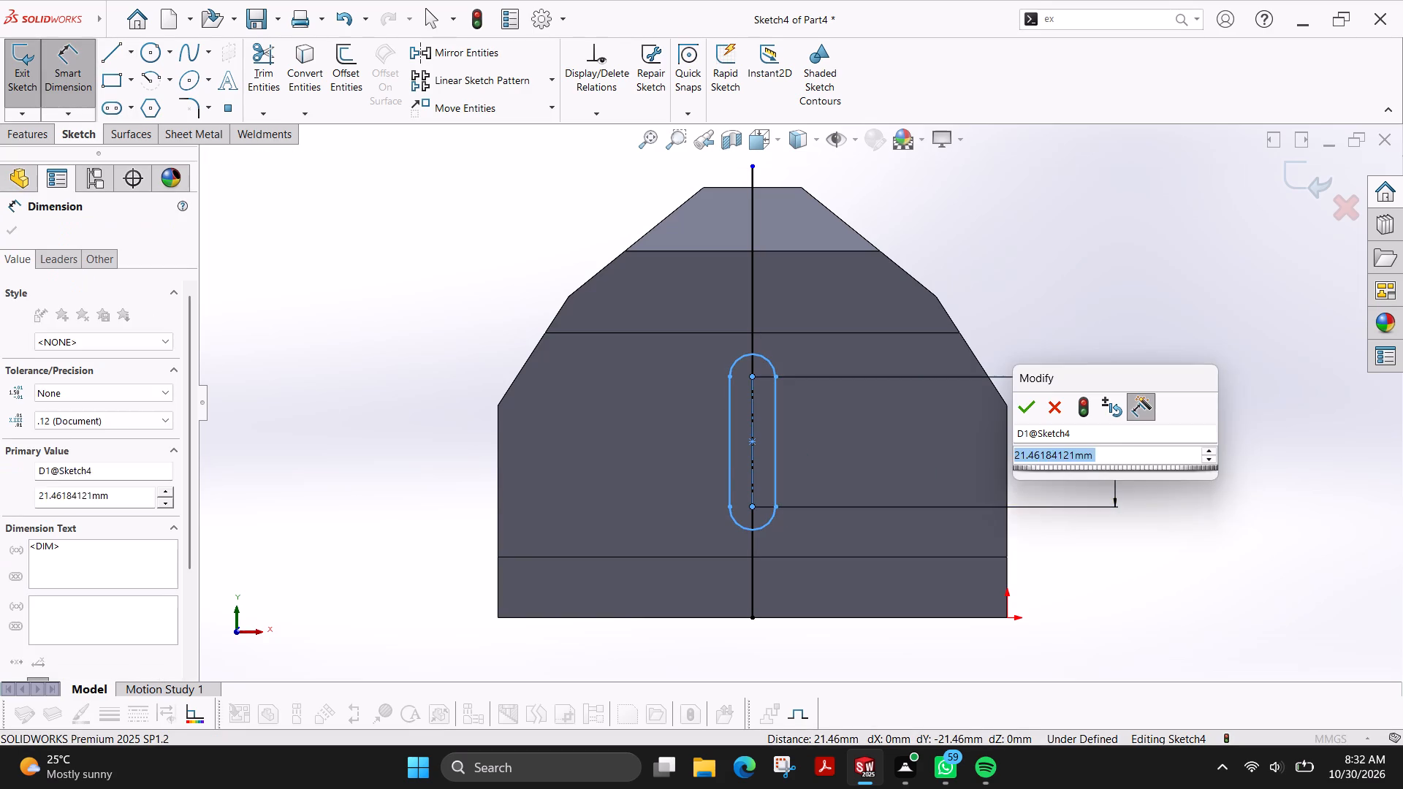
text(21)
key(Return)
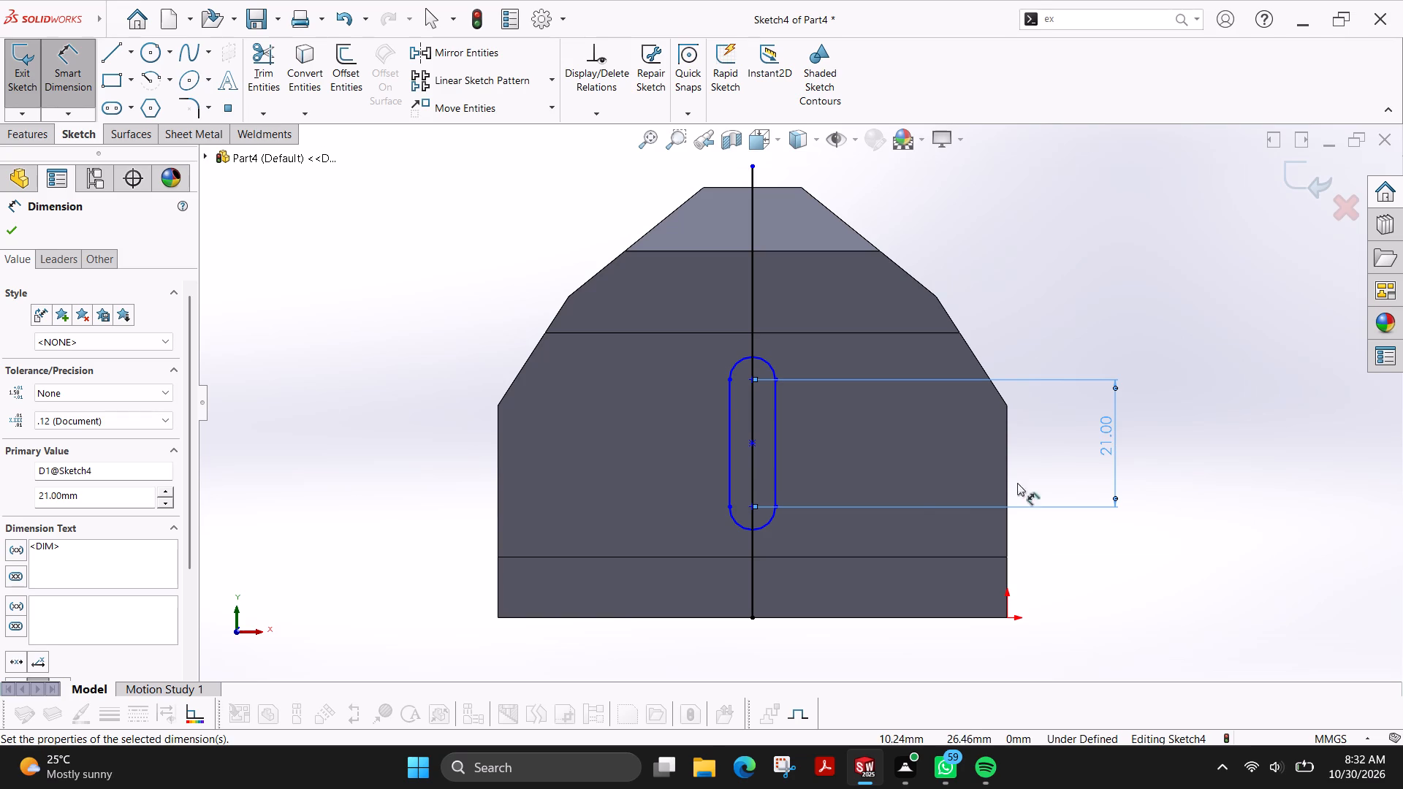
Dimension the slot's width between its two straight sides as 8 mm.
click(732, 455)
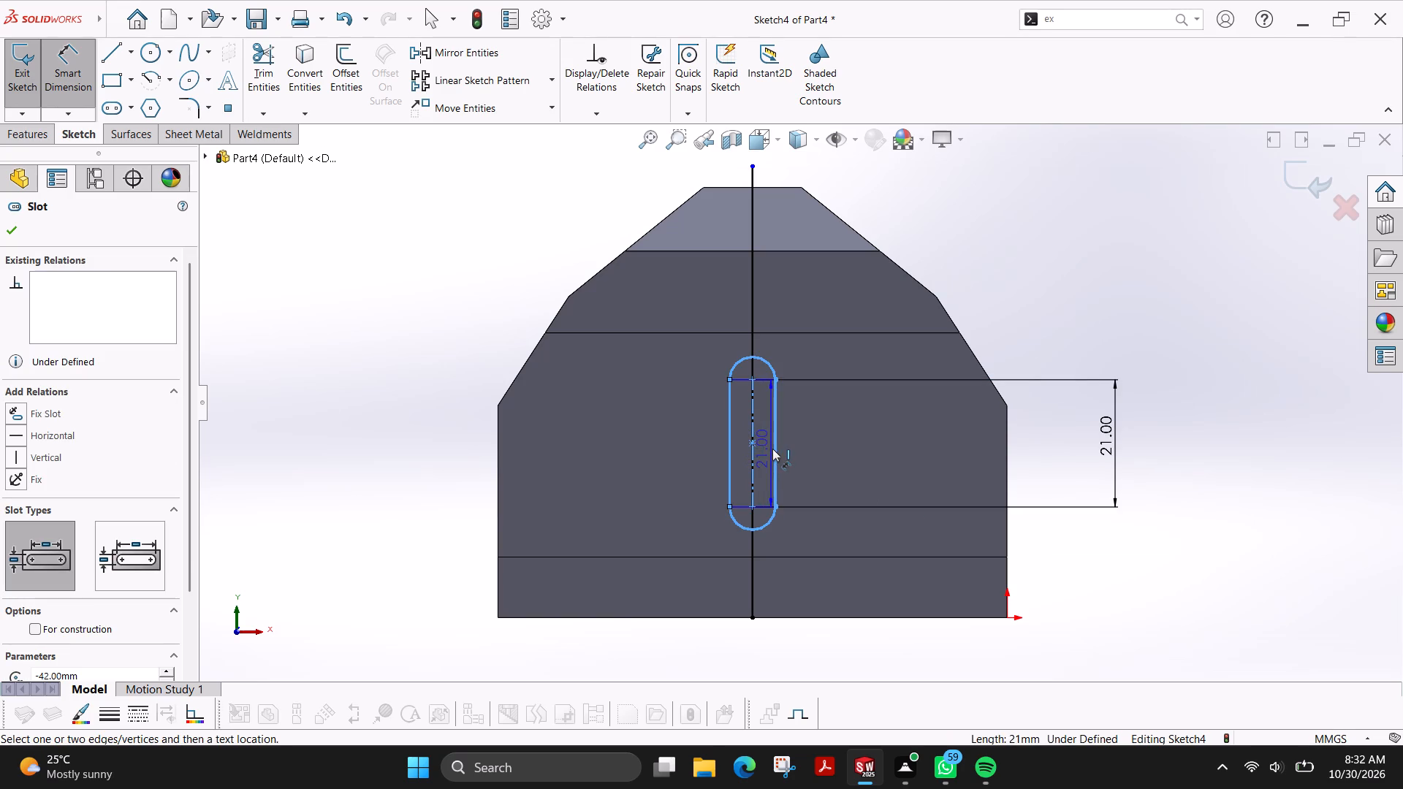
click(773, 449)
scroll(767, 636, up, 2)
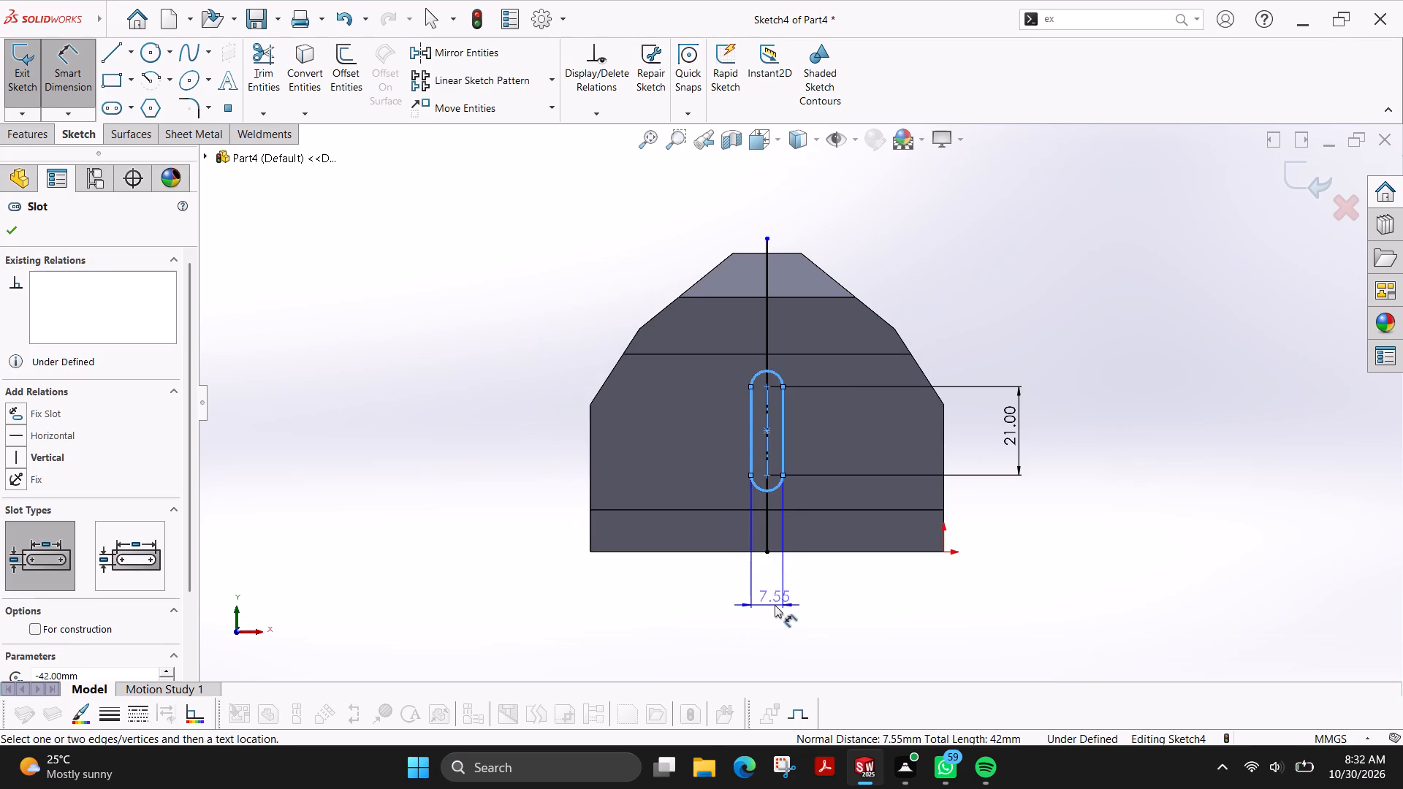
click(775, 605)
key(8)
key(Return)
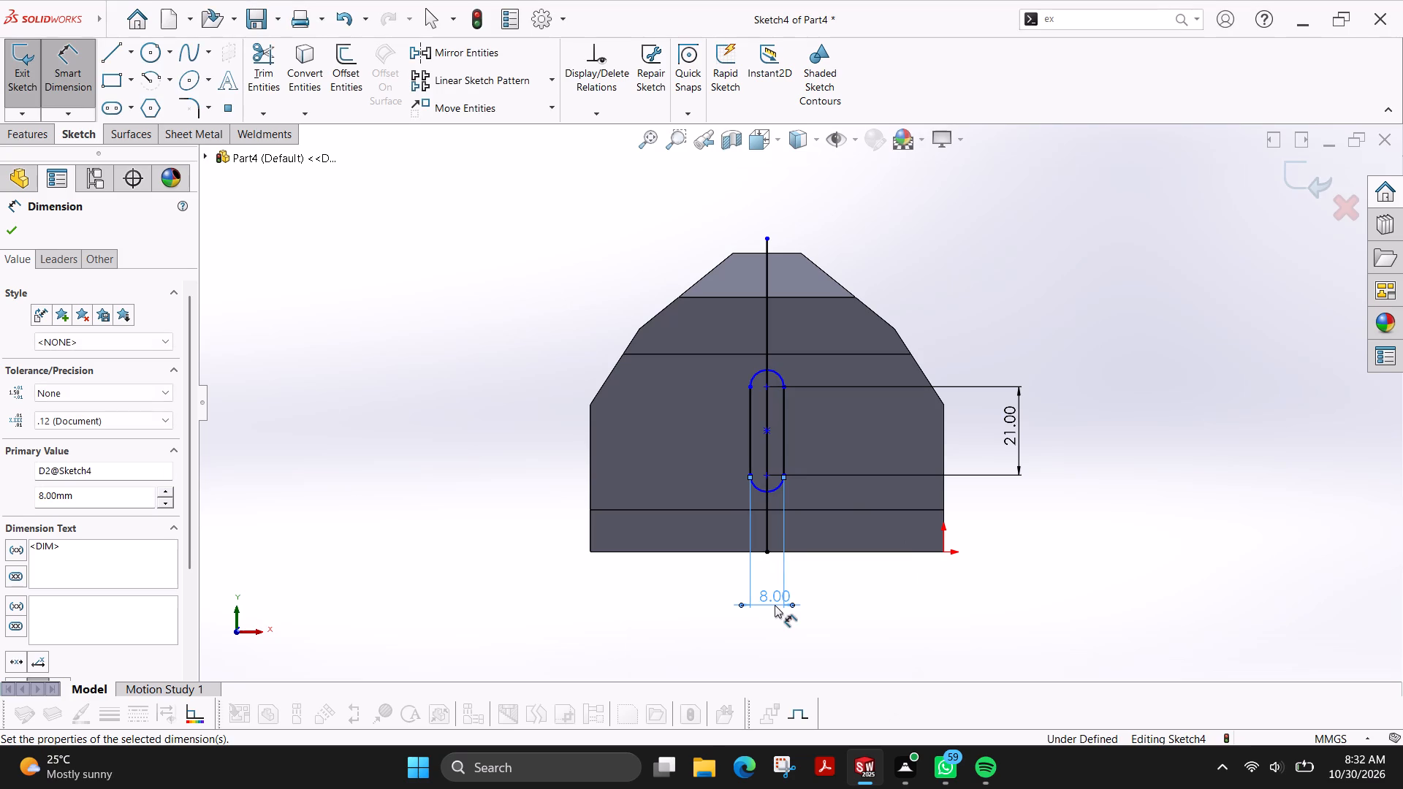
Dimension the slot's upper arc centre 39 mm above the body's bottom edge.
click(764, 384)
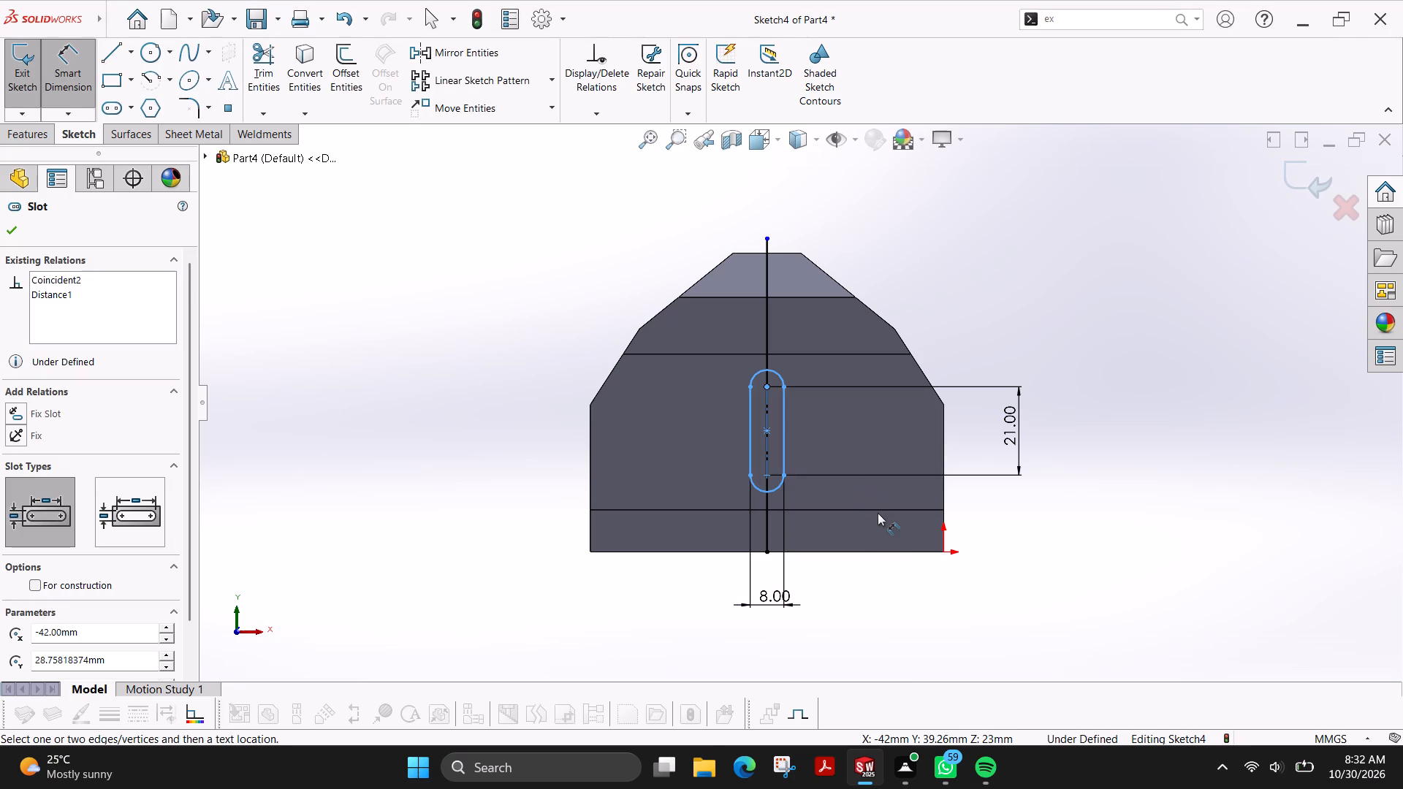
click(894, 554)
click(1098, 463)
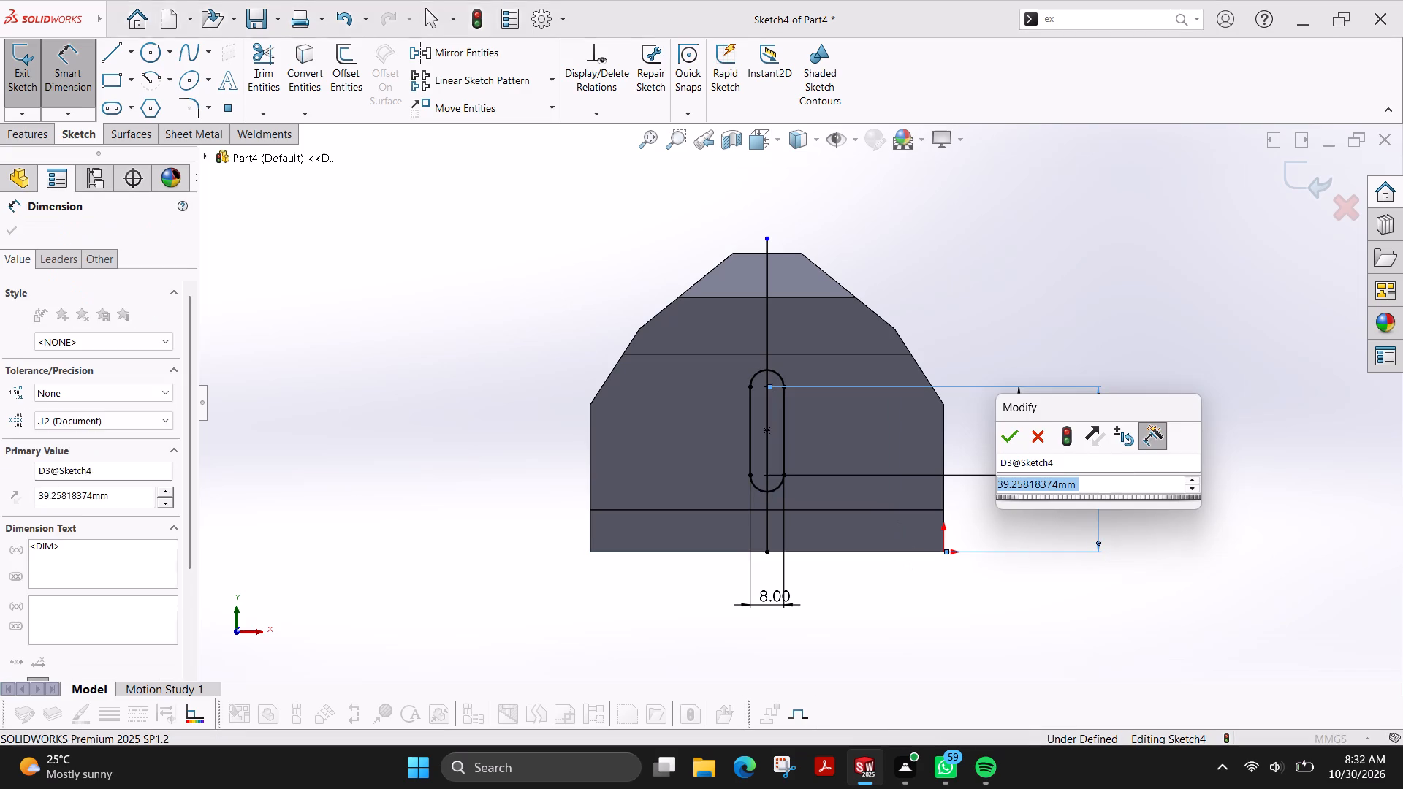
text(39)
key(Return)
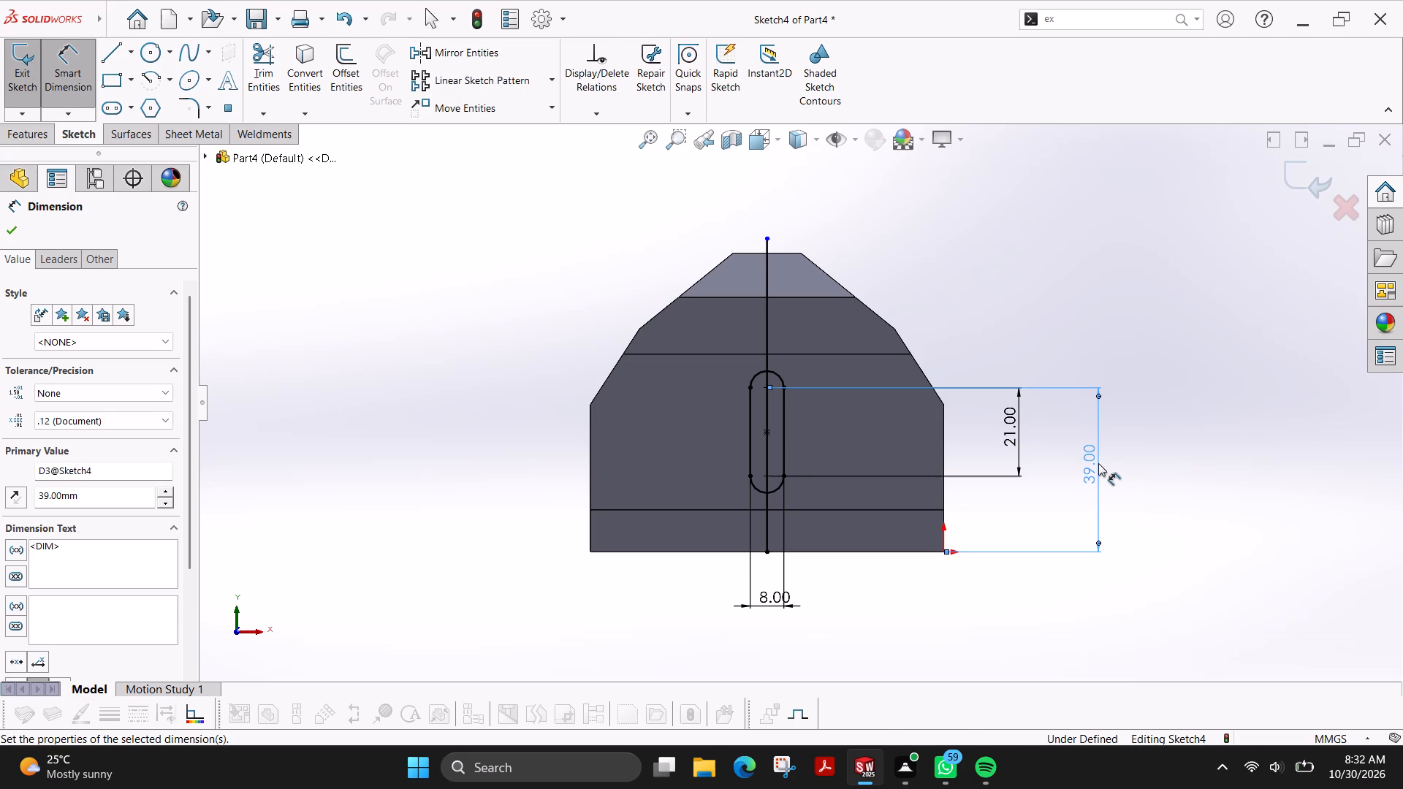
Cut the slot contour through the body with a 104 mm blind Extruded Cut.
click(35, 131)
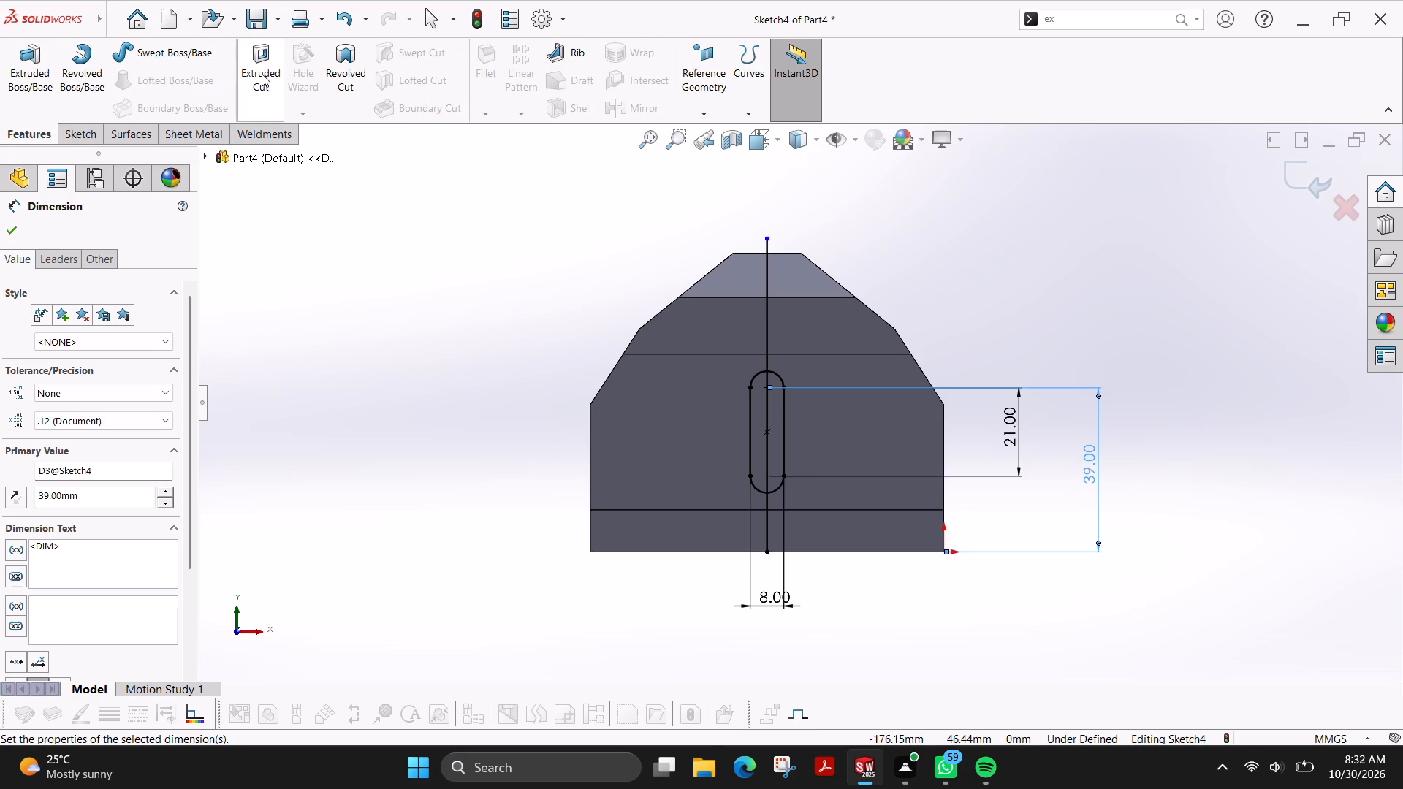
click(264, 72)
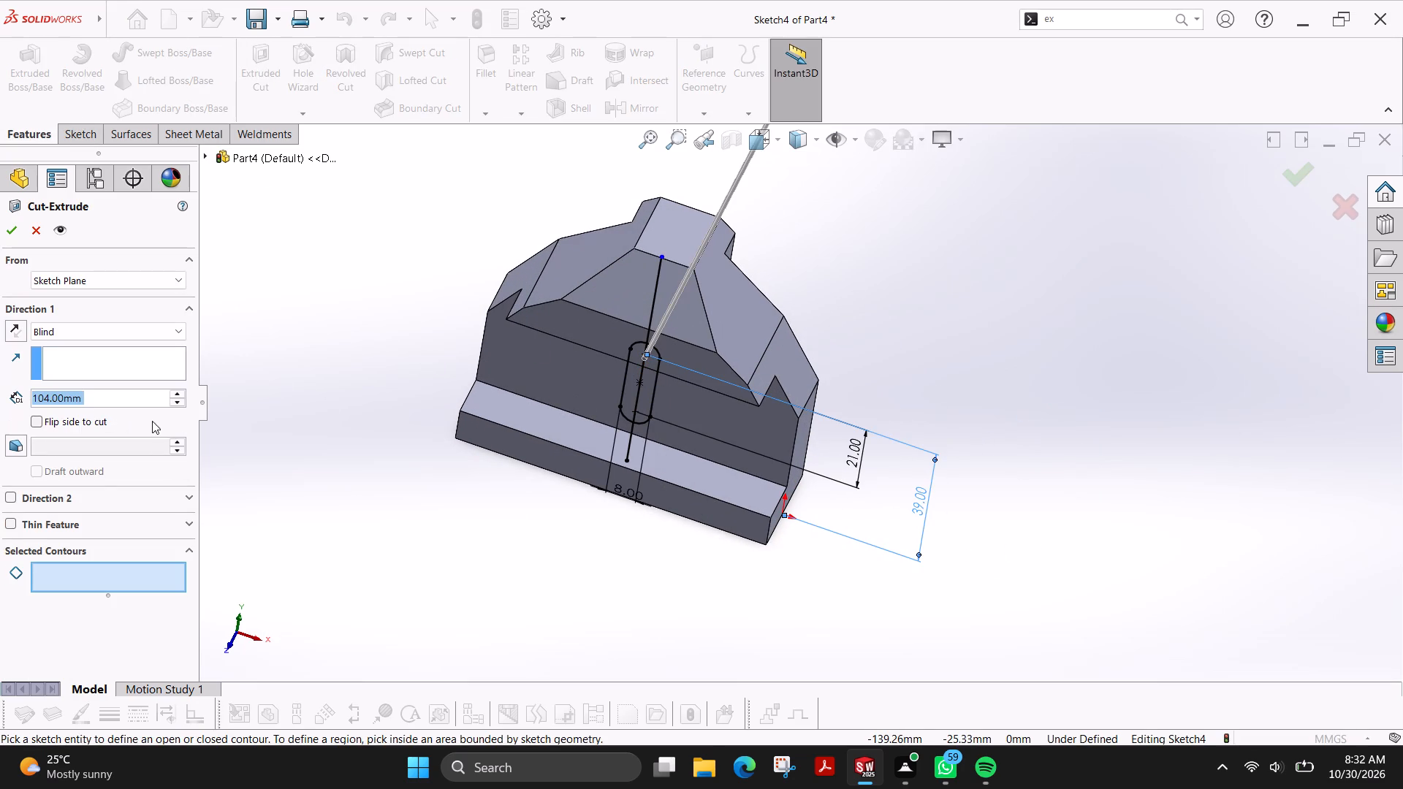
click(653, 390)
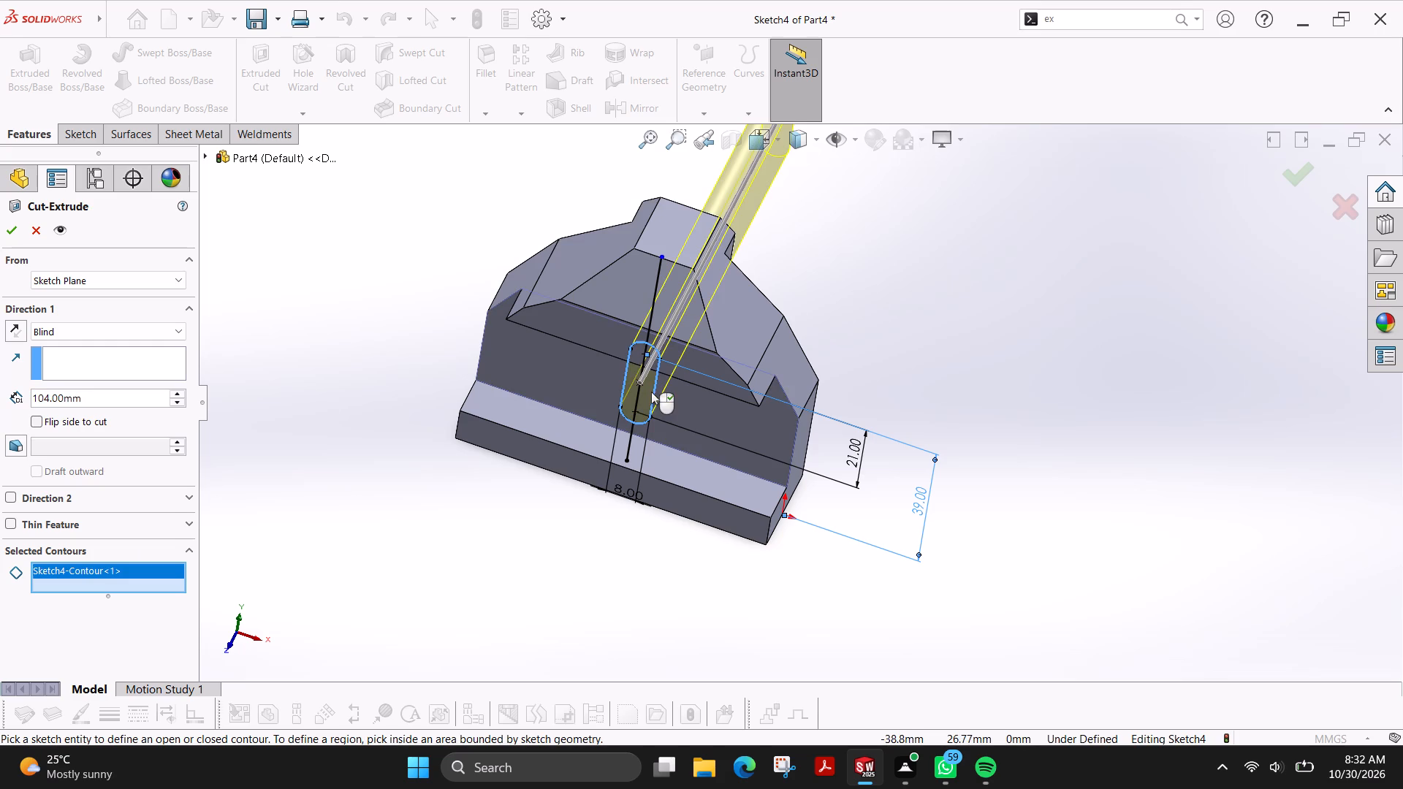
click(10, 236)
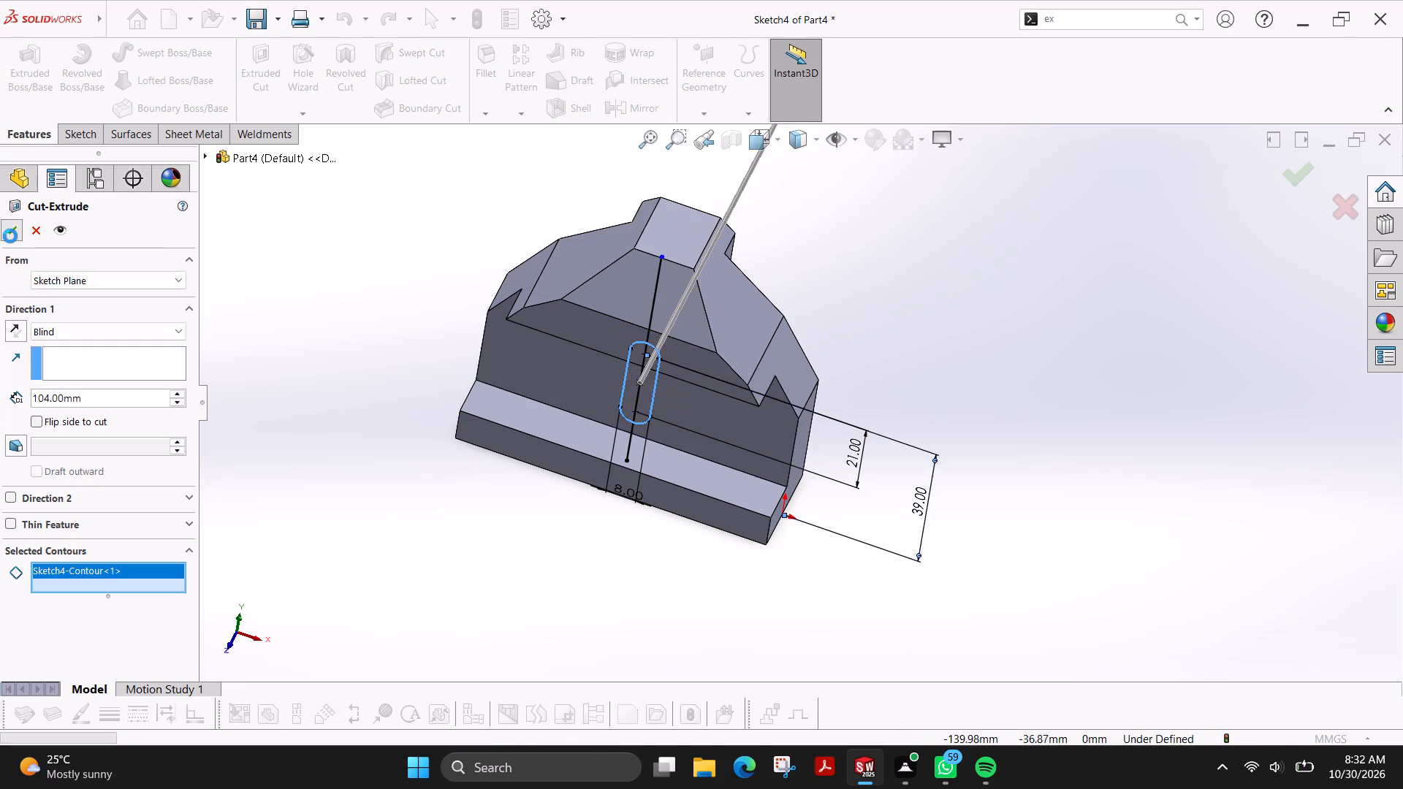
key(Escape)
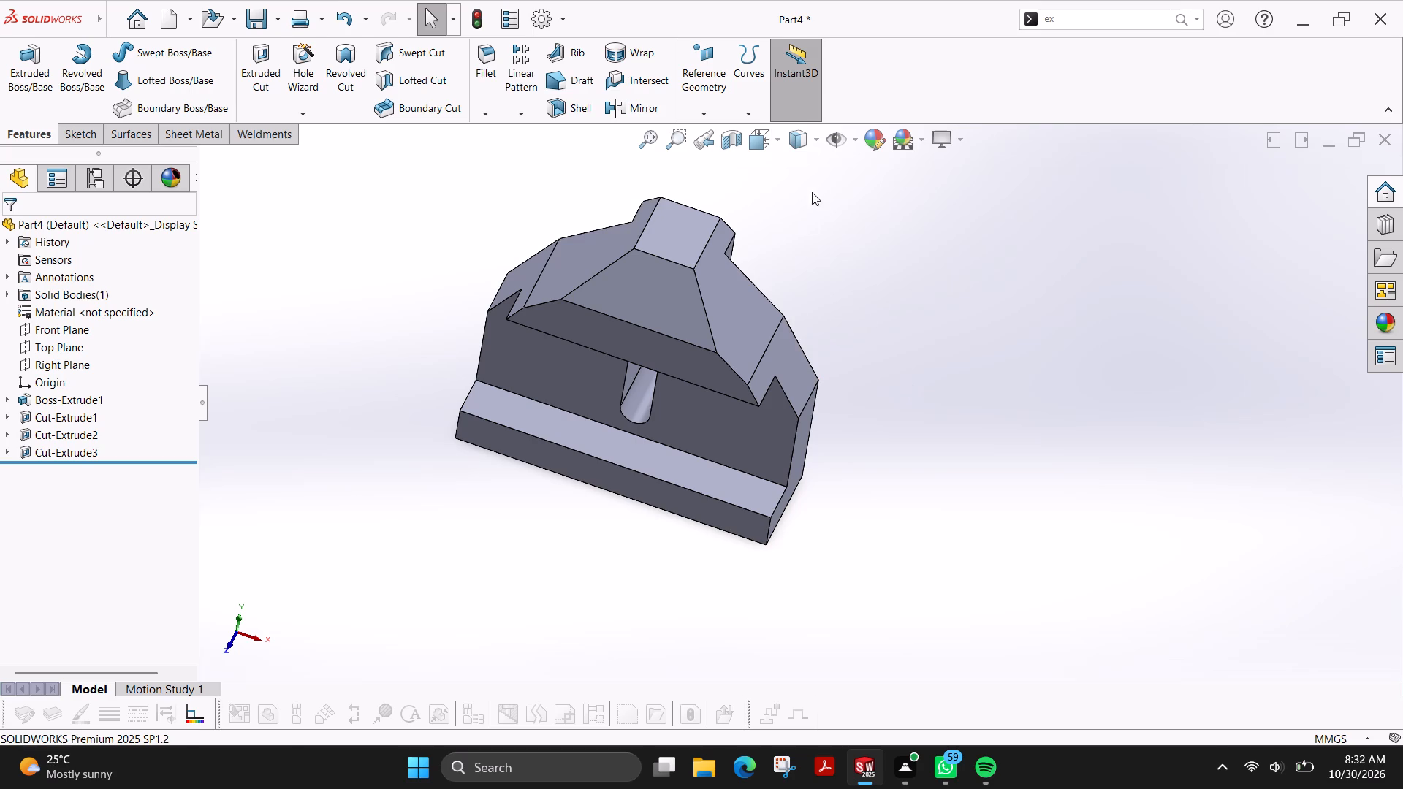
Start saving the part and choose the solidworks folder inside the Desktop's fuji drawing file folder as its location.
click(775, 144)
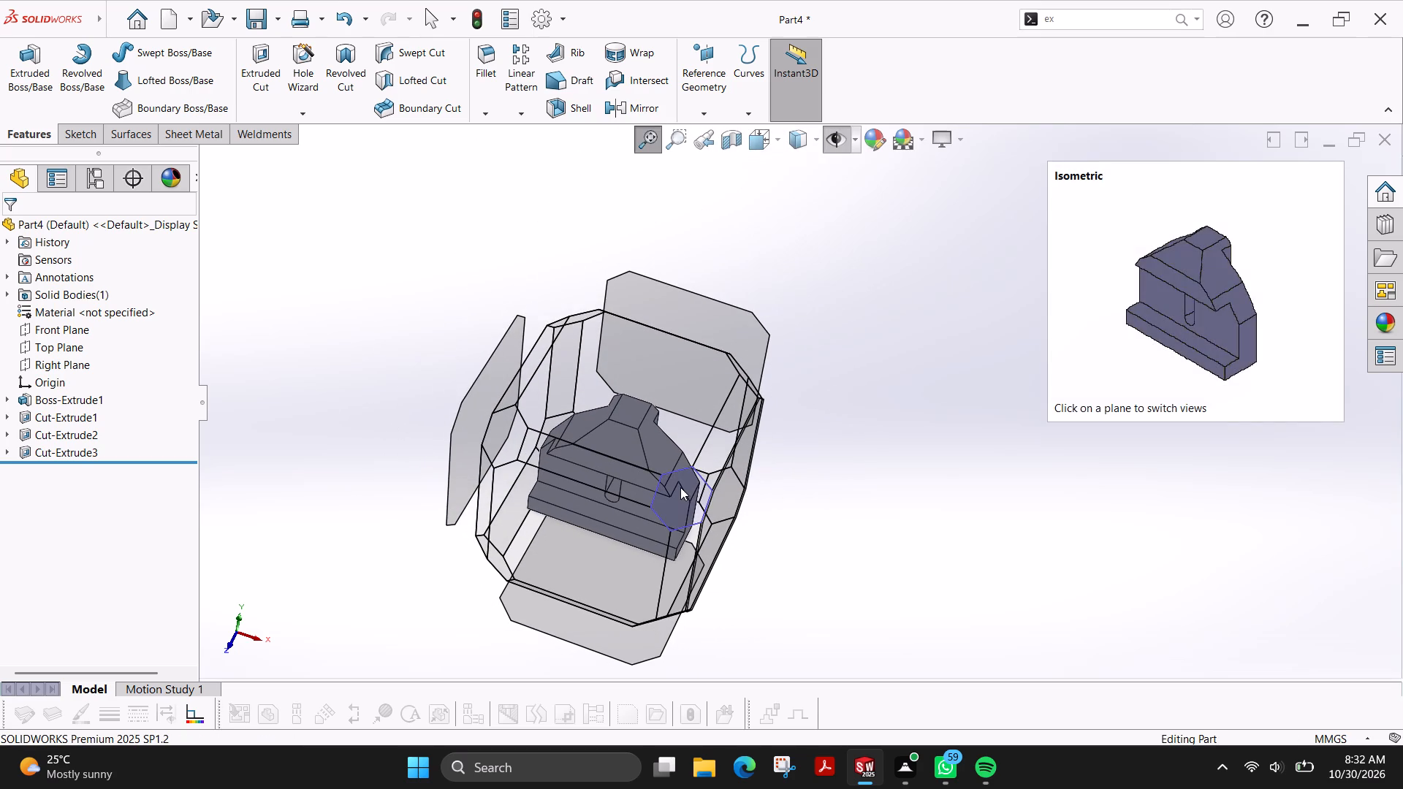
click(680, 487)
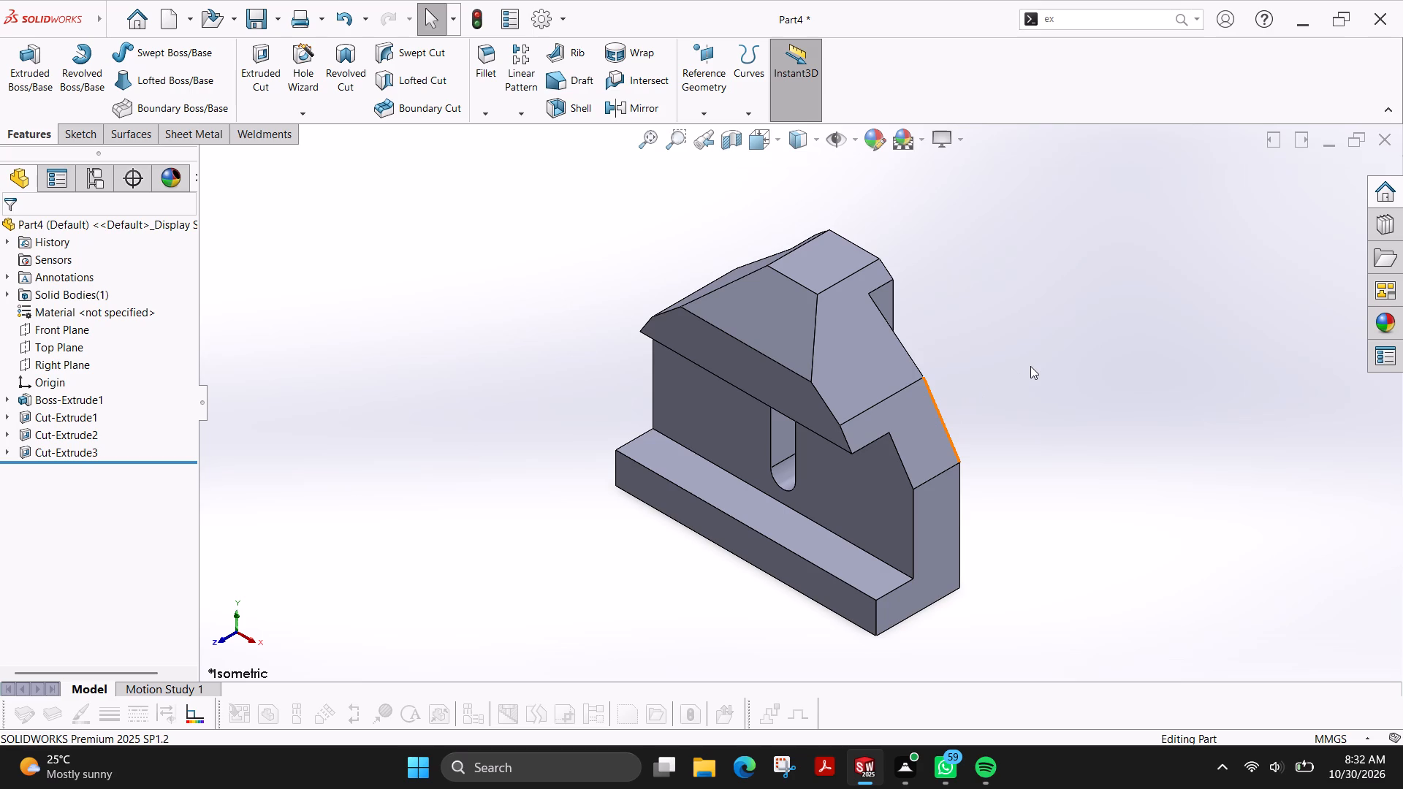
key(ctrl+s)
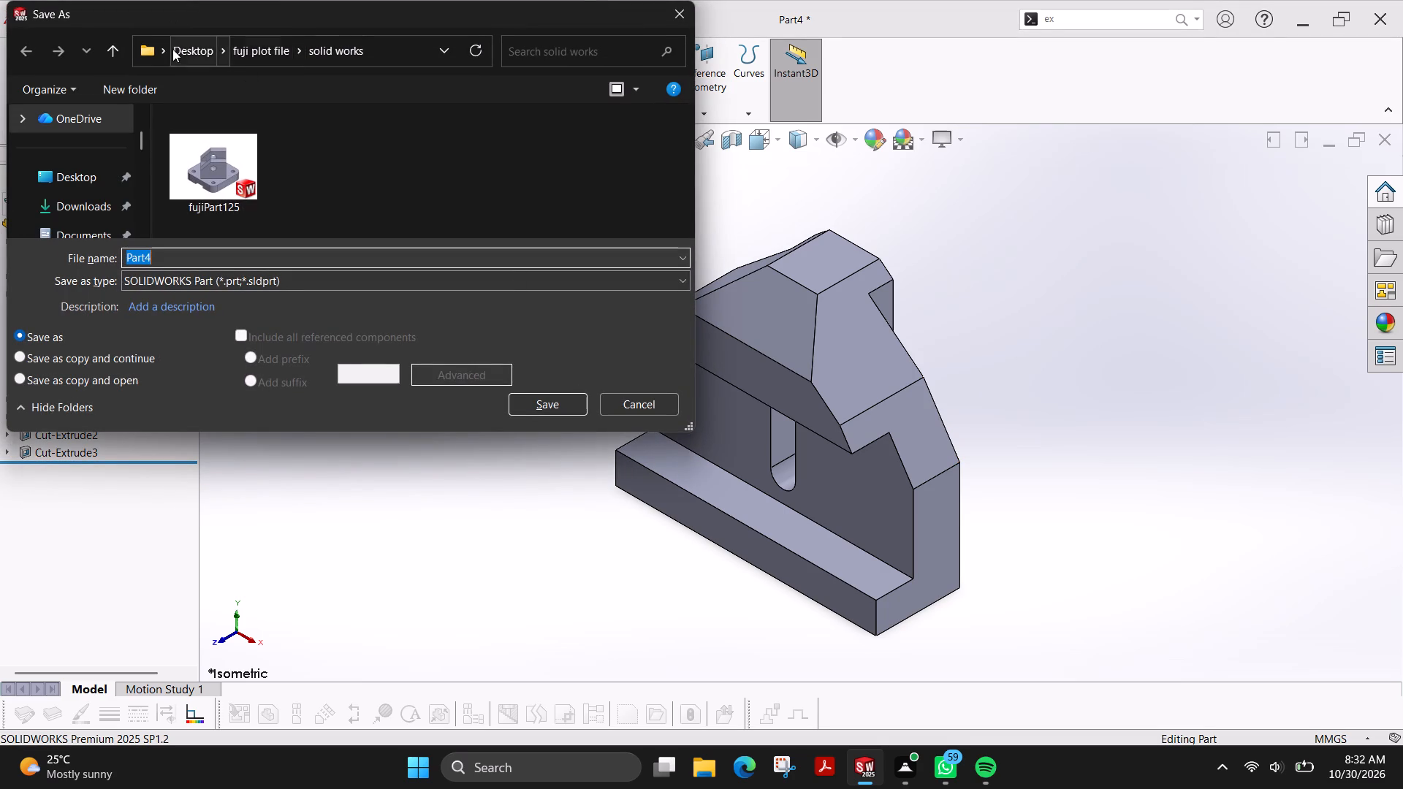
click(175, 49)
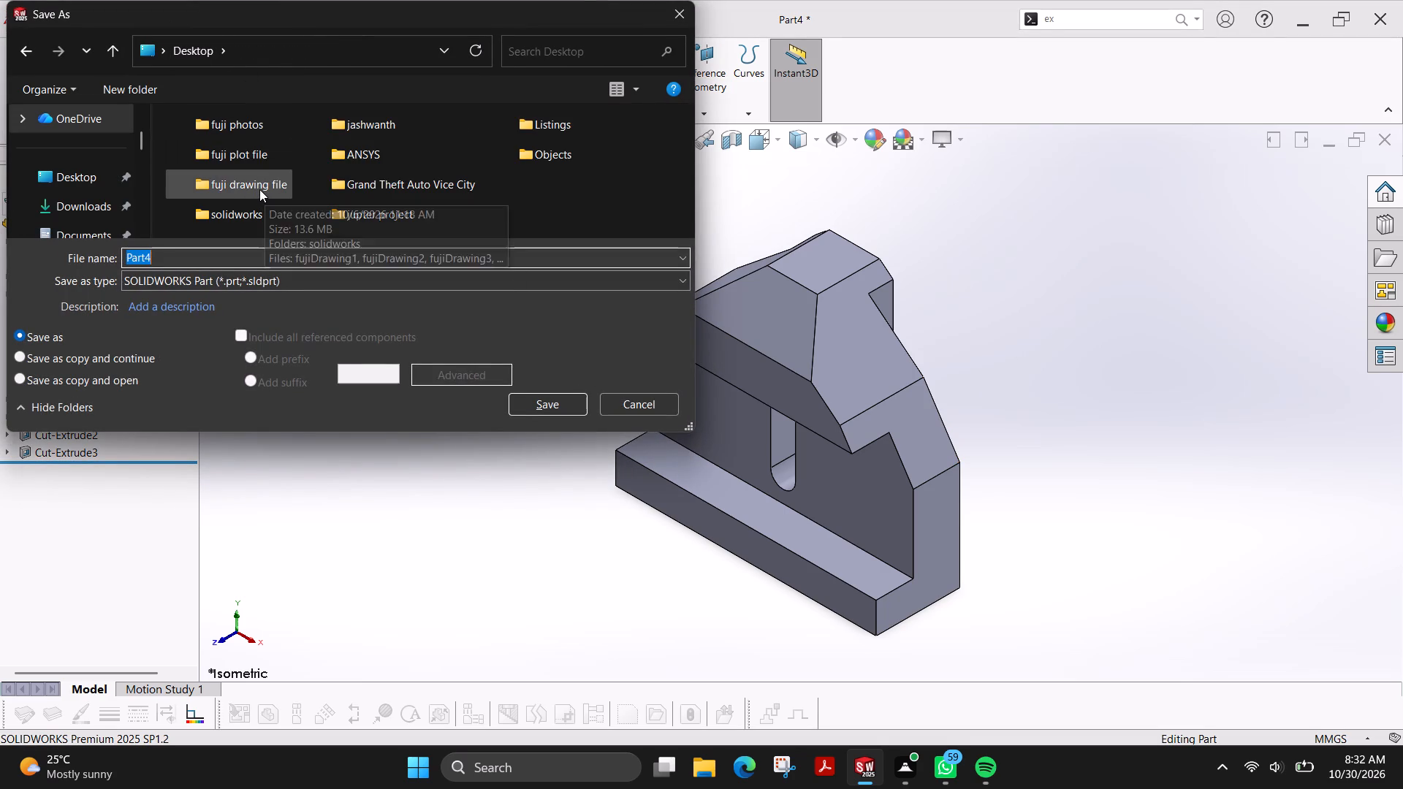
double_click(259, 189)
double_click(237, 147)
scroll(319, 184, down, 9)
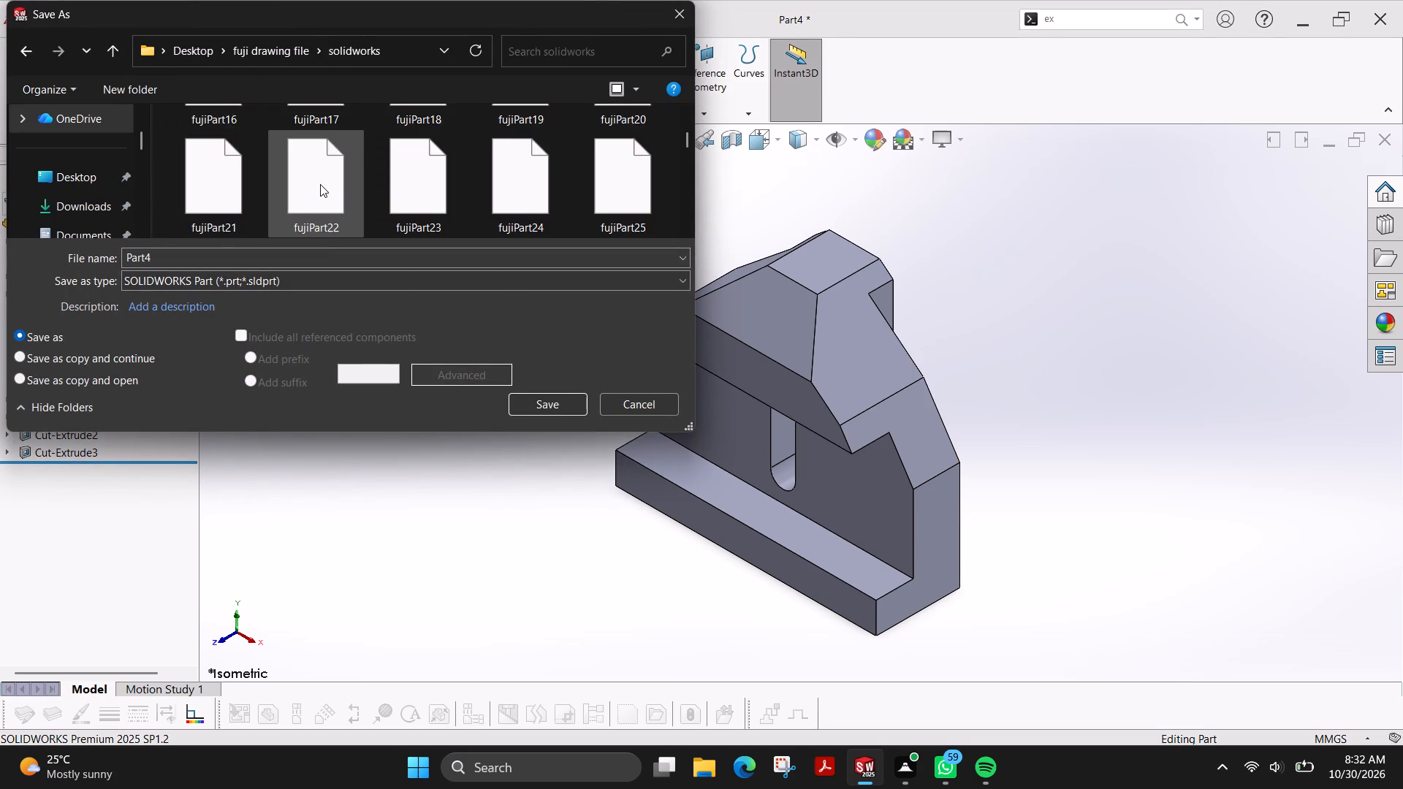
scroll(320, 184, down, 20)
scroll(320, 184, down, 18)
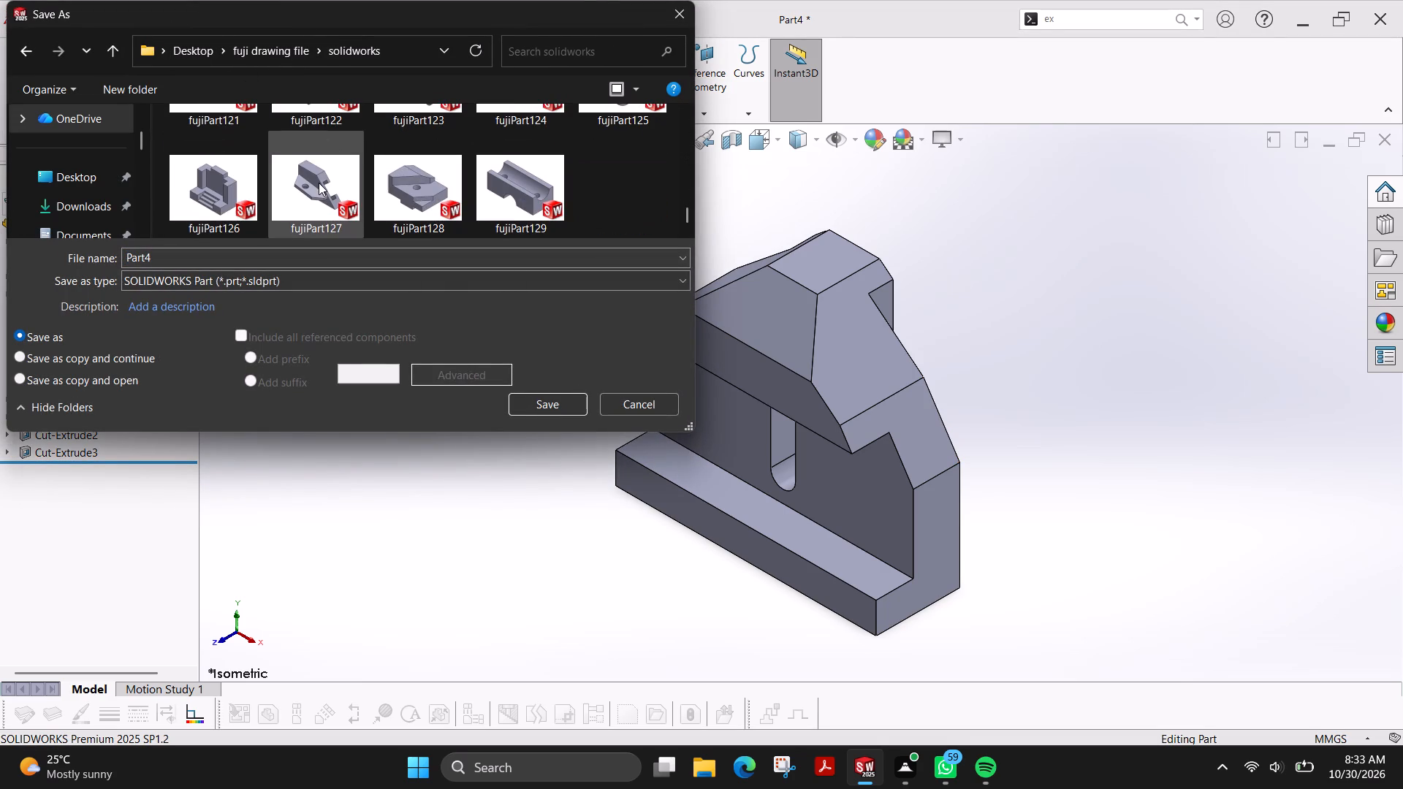
scroll(319, 183, down, 10)
Name the part file fujiPart130 and save it as a SOLIDWORKS Part in the chosen solidworks folder.
click(186, 262)
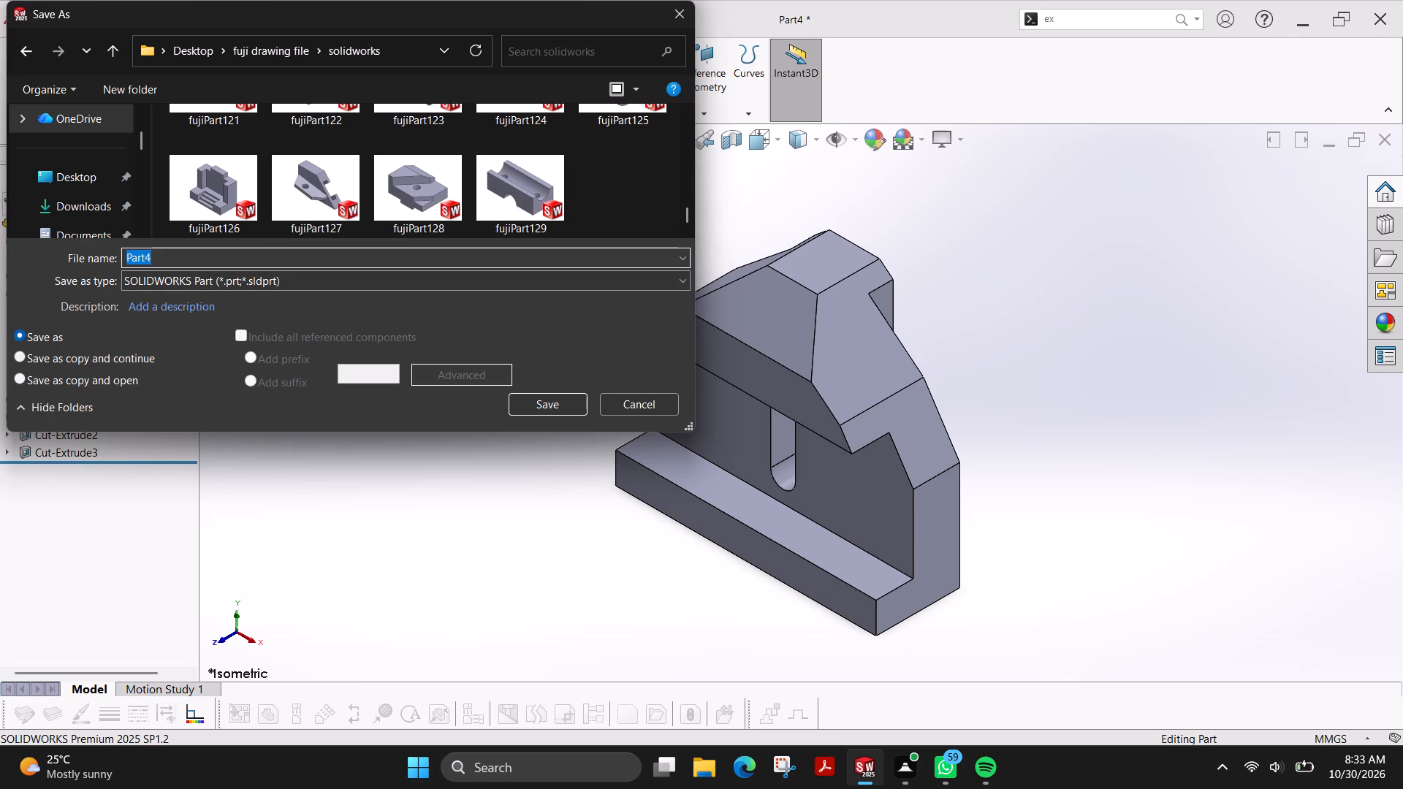
key(Right)
key(BackSpace)
text(130)
key(Left)
key(Left)
key(Left)
key(Left)
key(Left)
key(Left)
key(Left)
key(Left)
key(Left)
key(Left)
key(Left)
key(Left)
key(Left)
key(Left)
key(Left)
key(Left)
key(Left)
text(fuji)
click(544, 404)
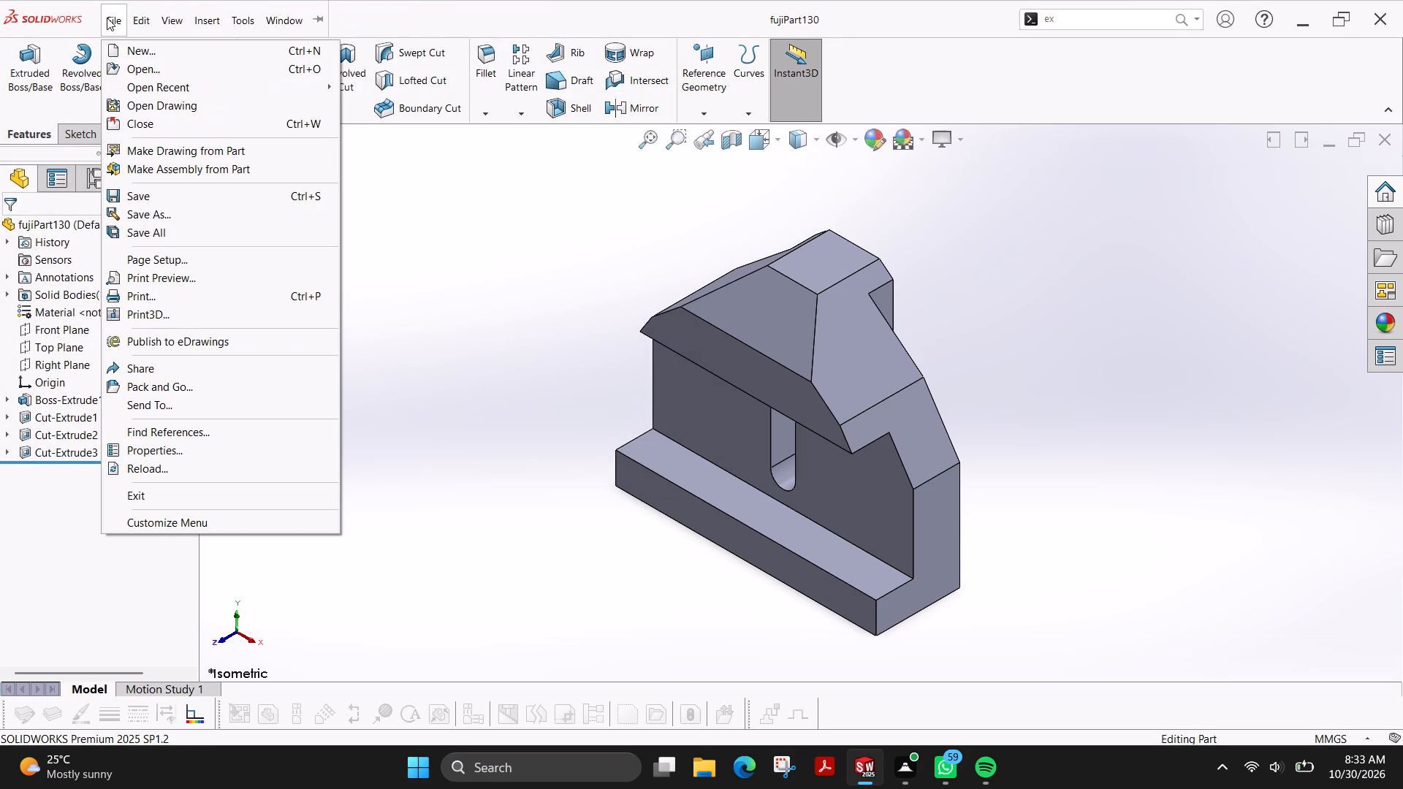
Save a PDF copy of the part as fujiPart130 in the solid works folder inside the Desktop's fuji plot file folder.
click(171, 219)
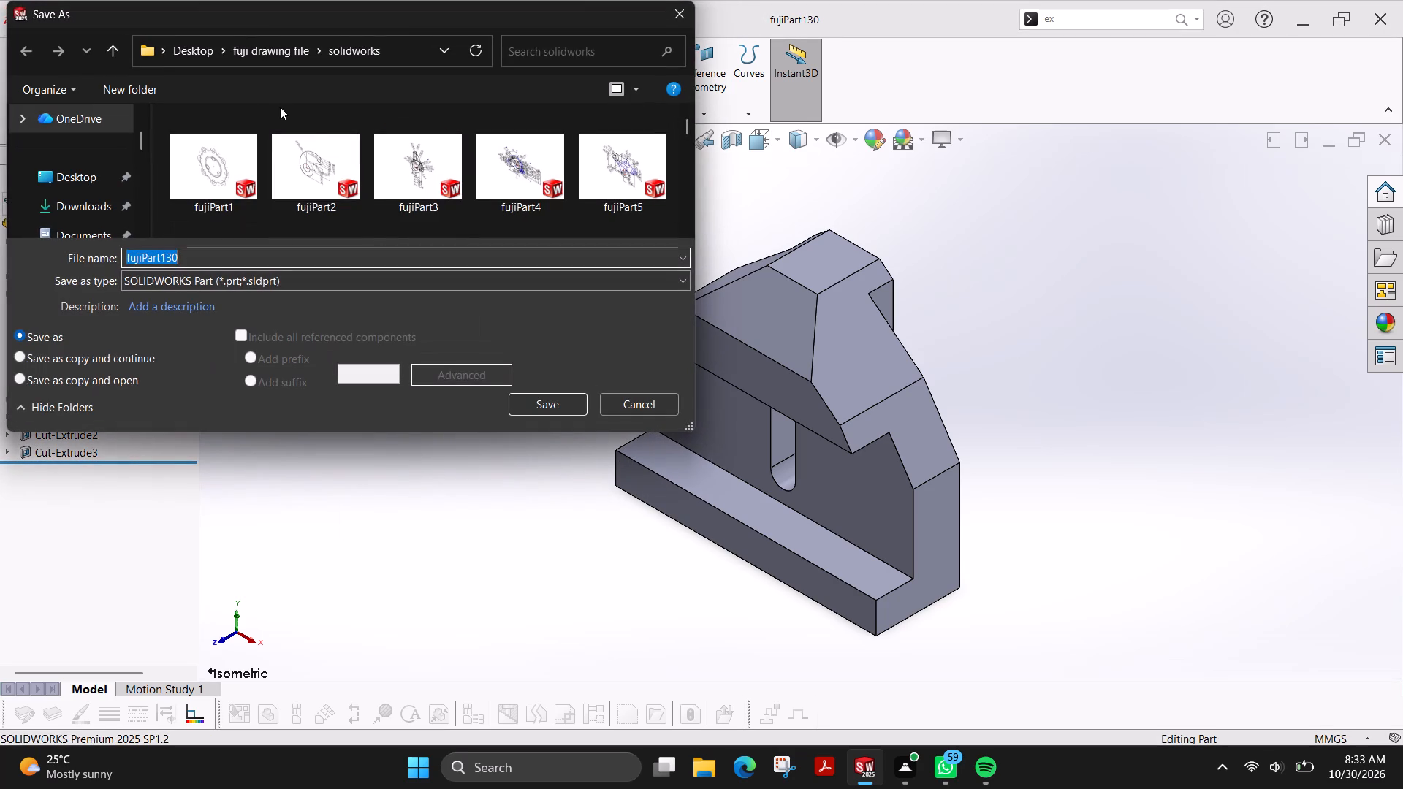
click(191, 44)
double_click(265, 163)
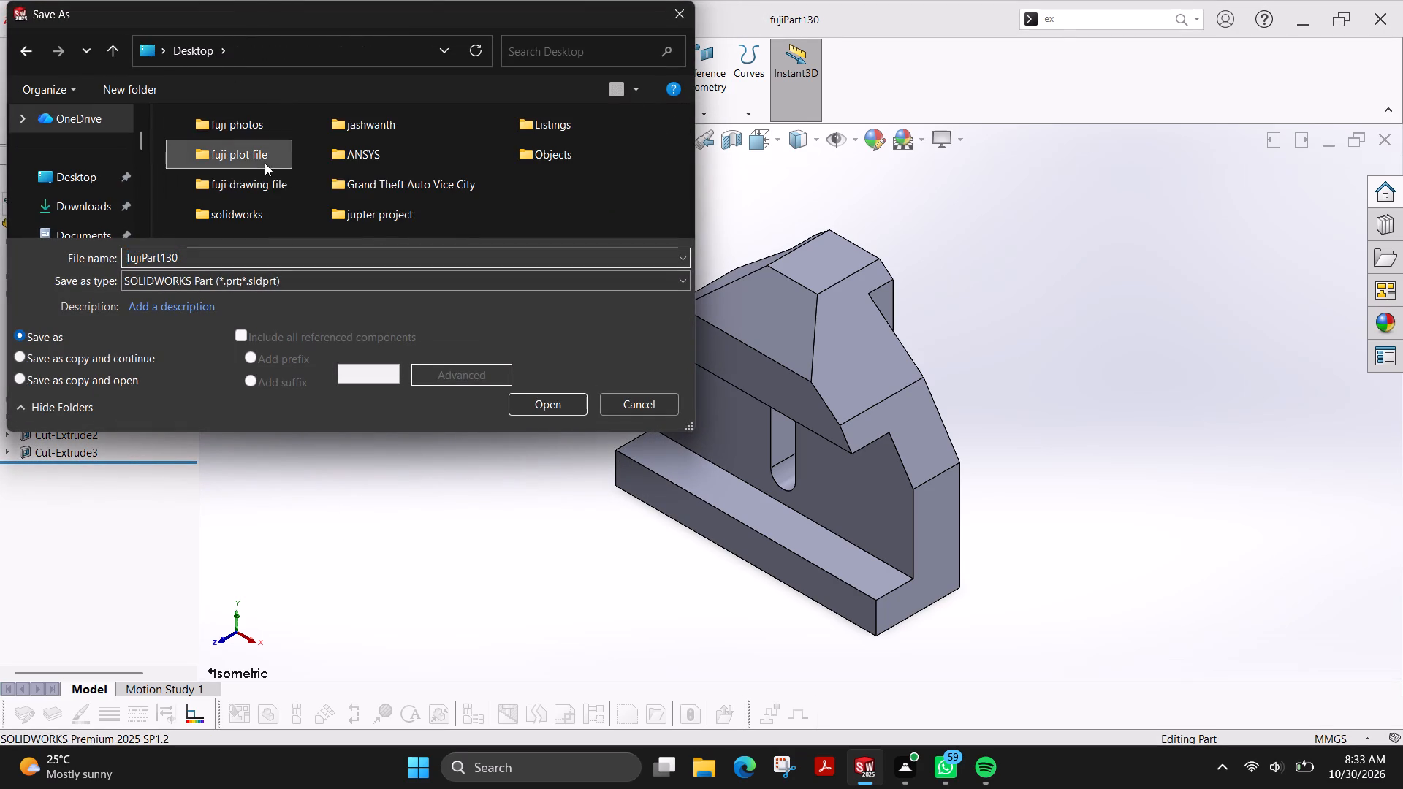
double_click(235, 140)
click(233, 278)
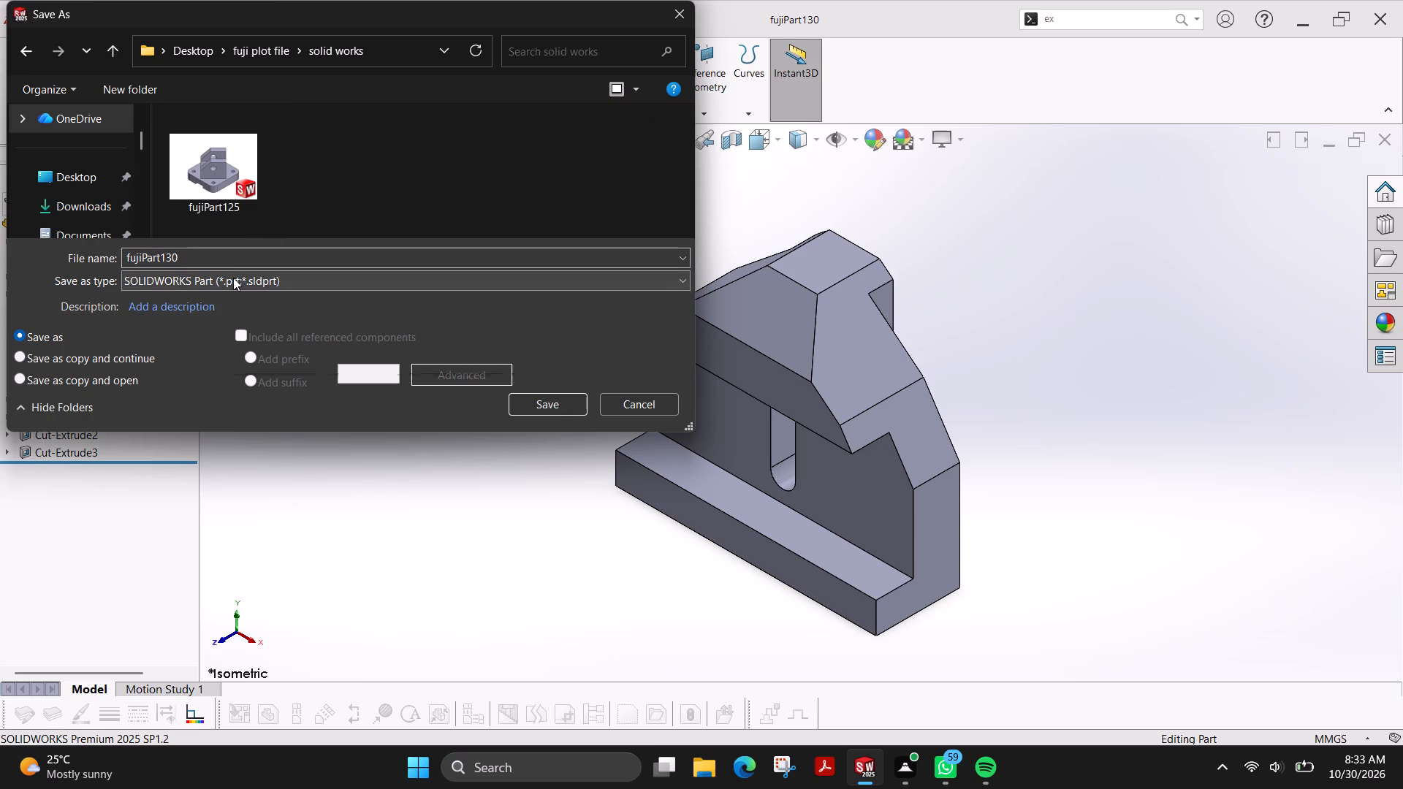
click(219, 427)
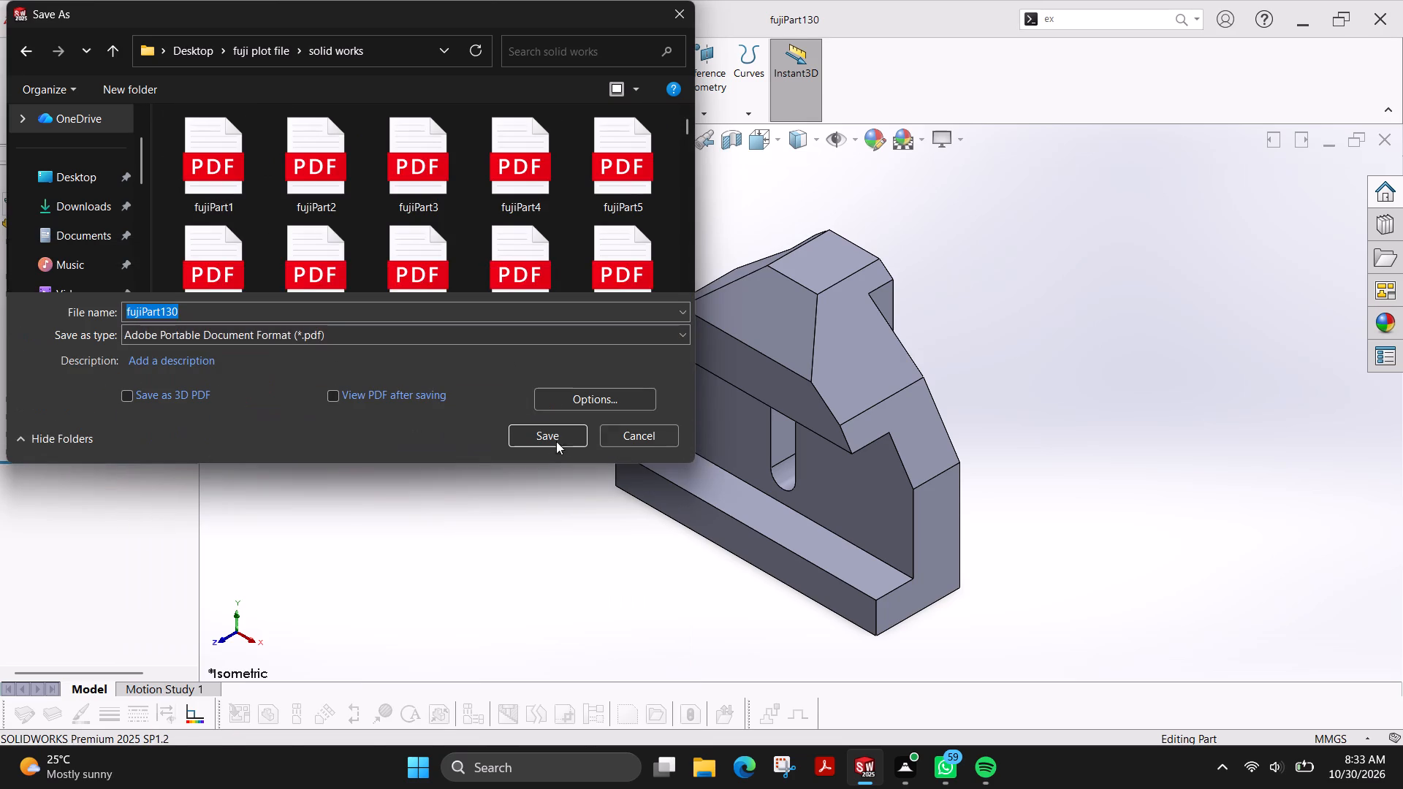
click(542, 430)
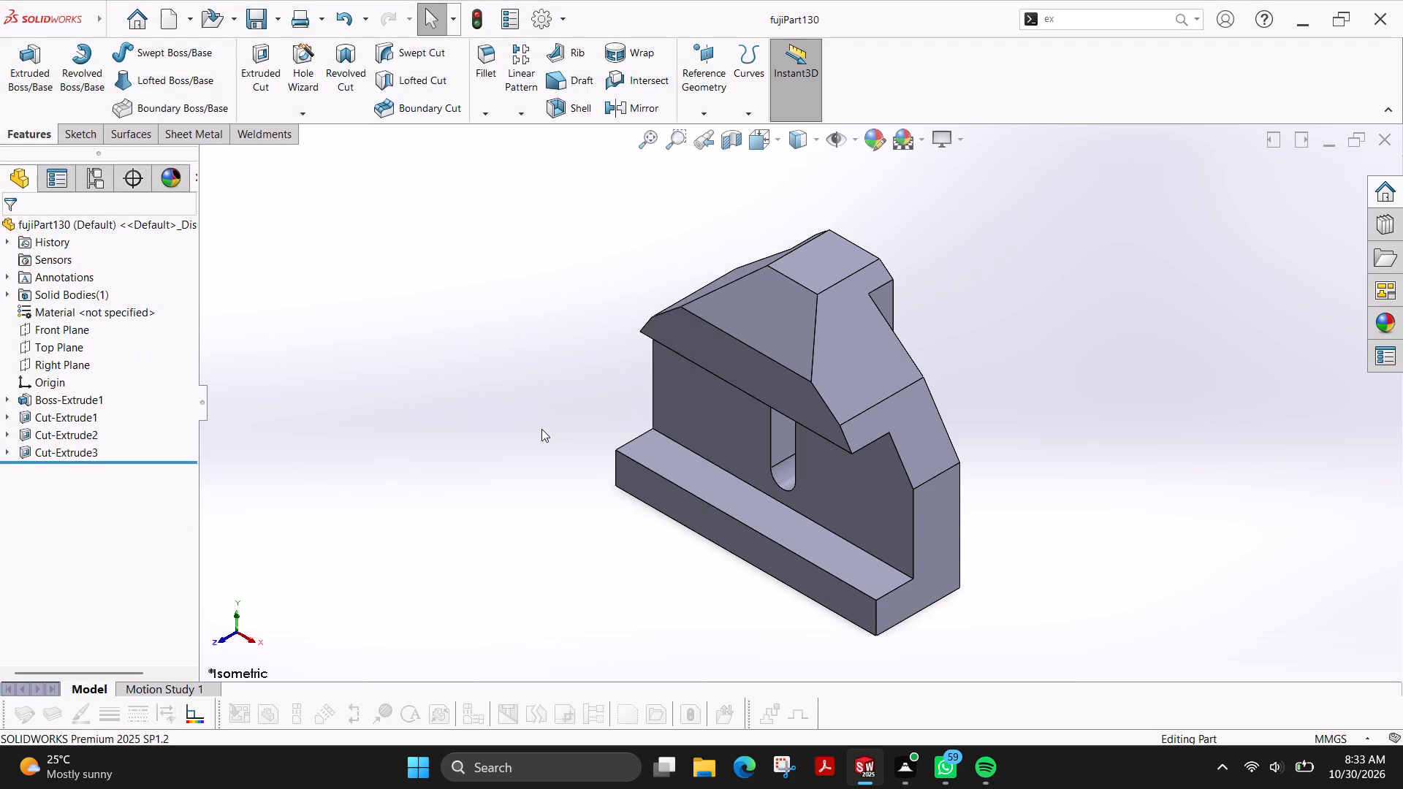